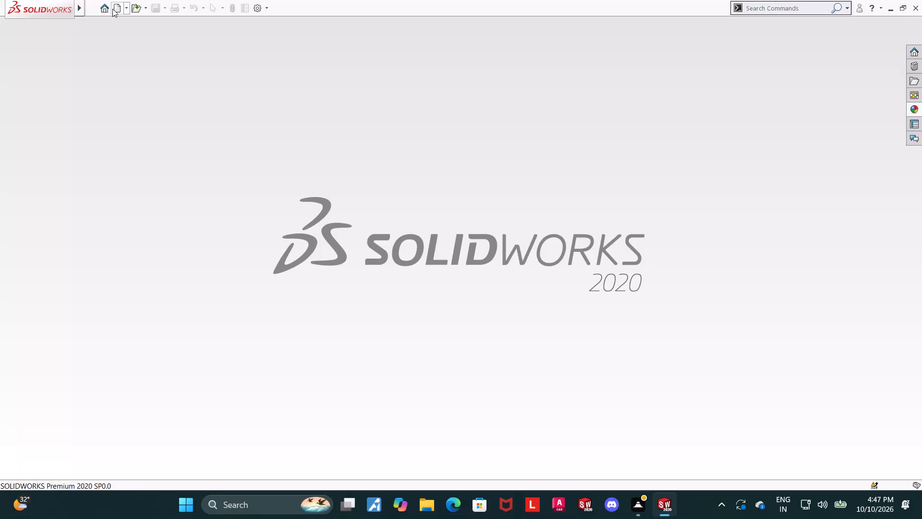
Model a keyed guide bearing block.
Create a new part document.
click(117, 10)
double_click(226, 236)
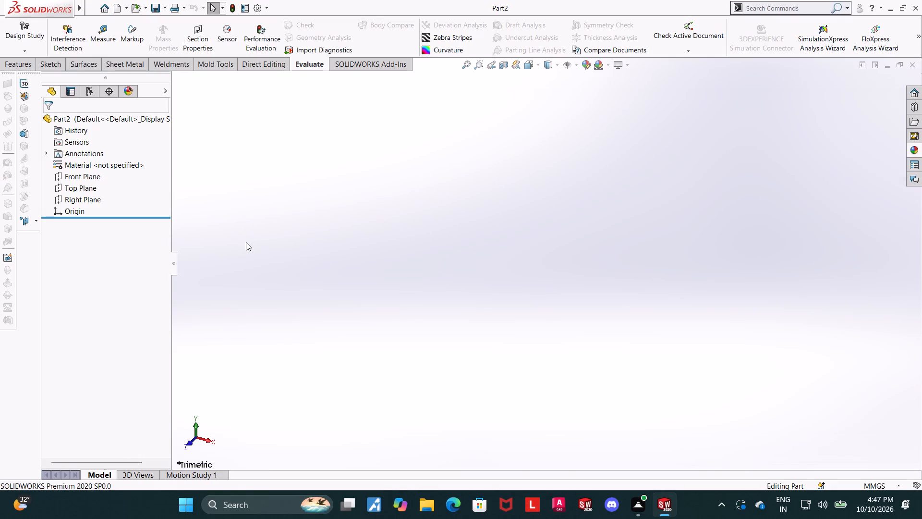
On the Front Plane, sketch a closed rectangle about 149 mm wide and 152 mm high, its right side formed by two lines meeting at the origin.
click(88, 178)
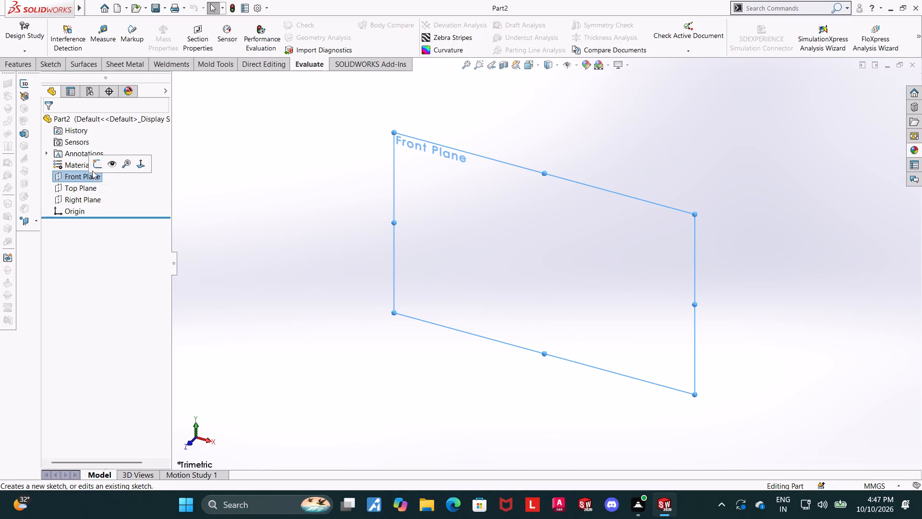
click(95, 166)
scroll(631, 264, up, 2)
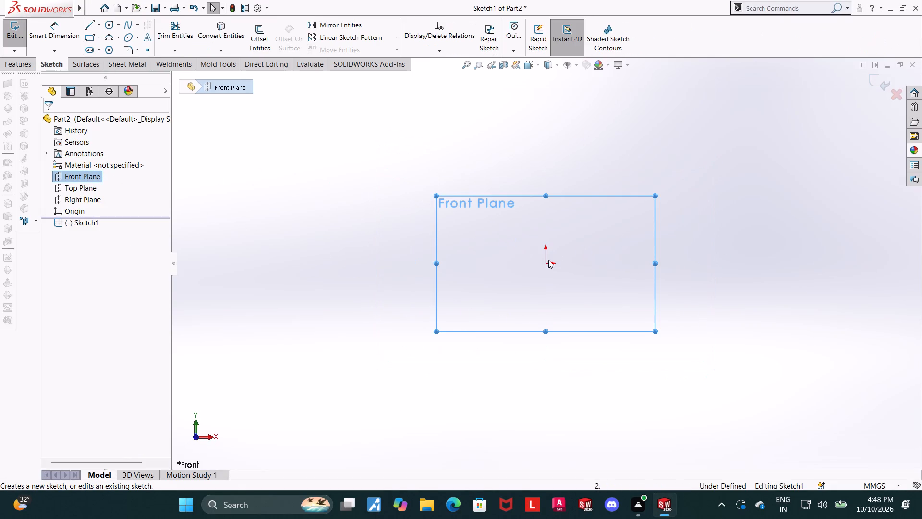
scroll(543, 260, down, 1)
click(87, 25)
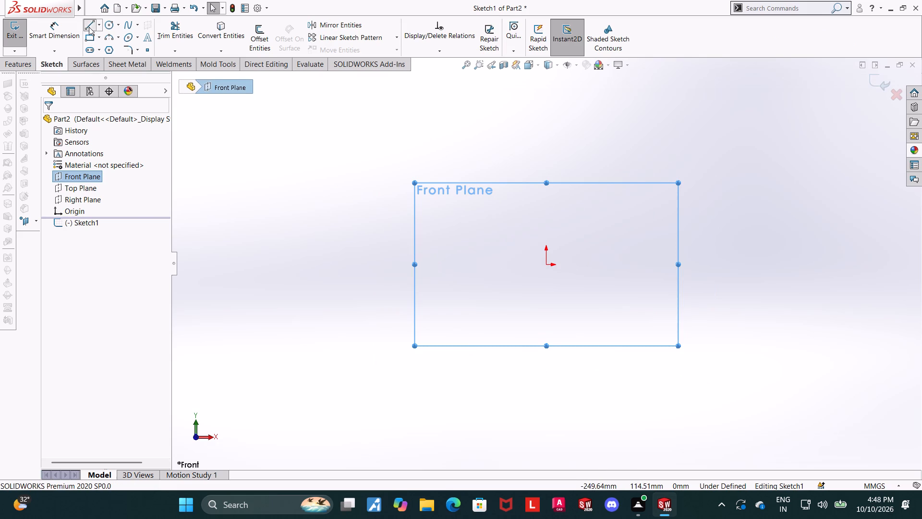
click(546, 265)
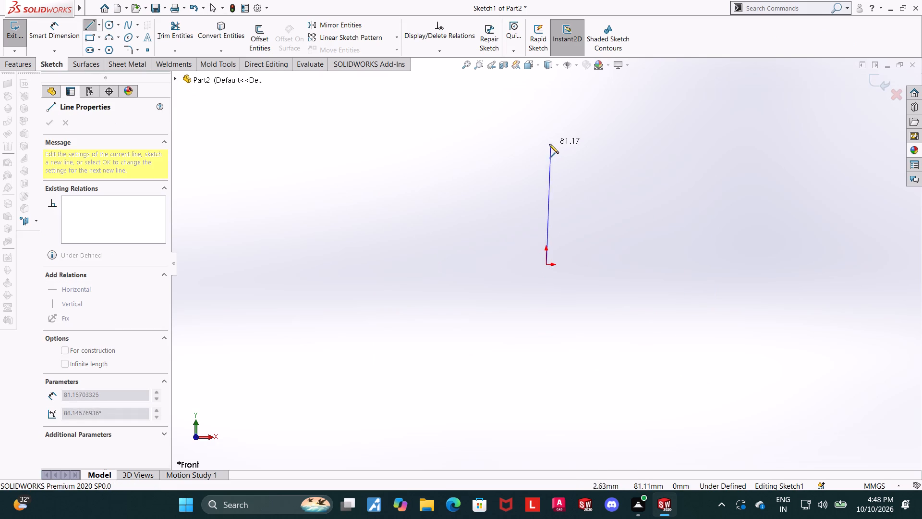
click(547, 144)
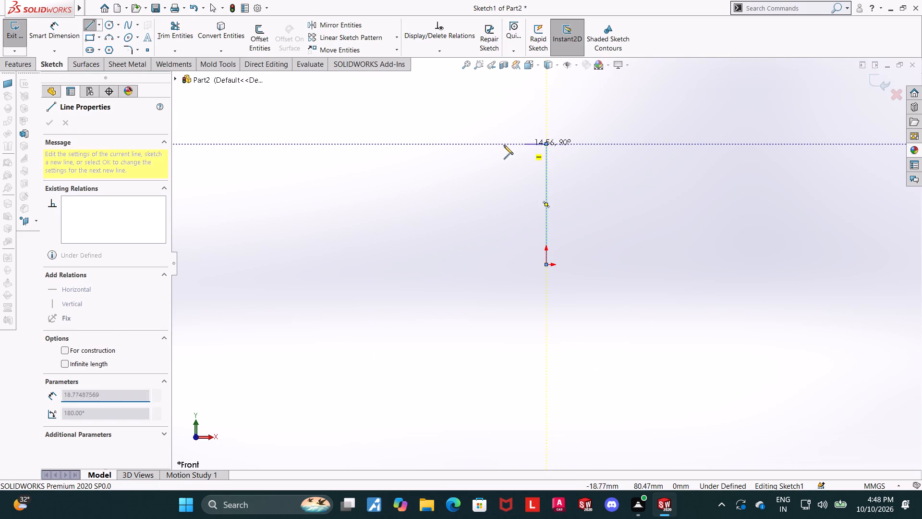
click(326, 144)
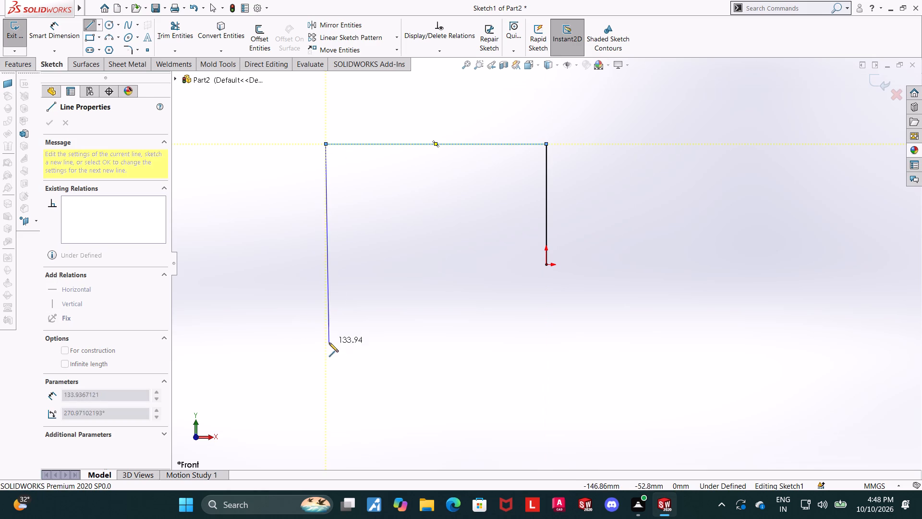
click(325, 369)
click(547, 367)
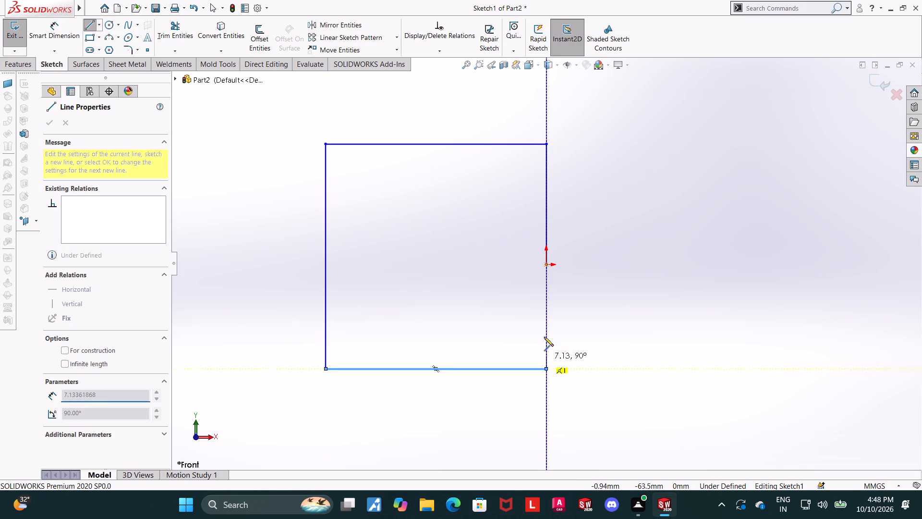
click(544, 267)
key(Escape)
key(Escape)
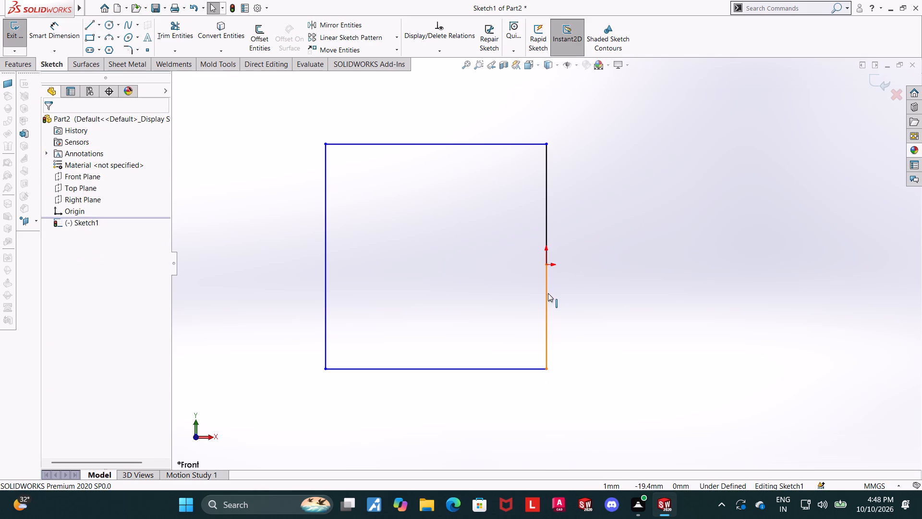
scroll(654, 265, up, 1)
key(Escape)
key(Escape)
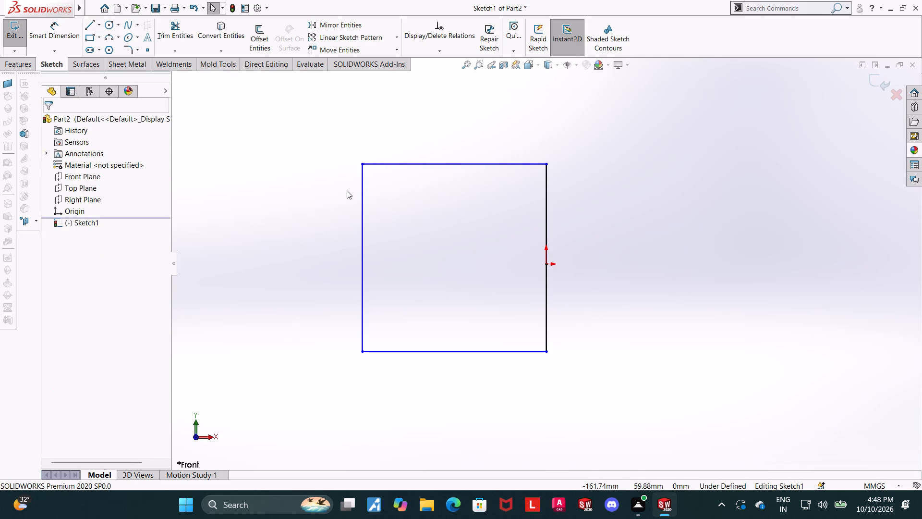
Dimension the distance between the rectangle's top and bottom lines as 106 mm.
click(61, 38)
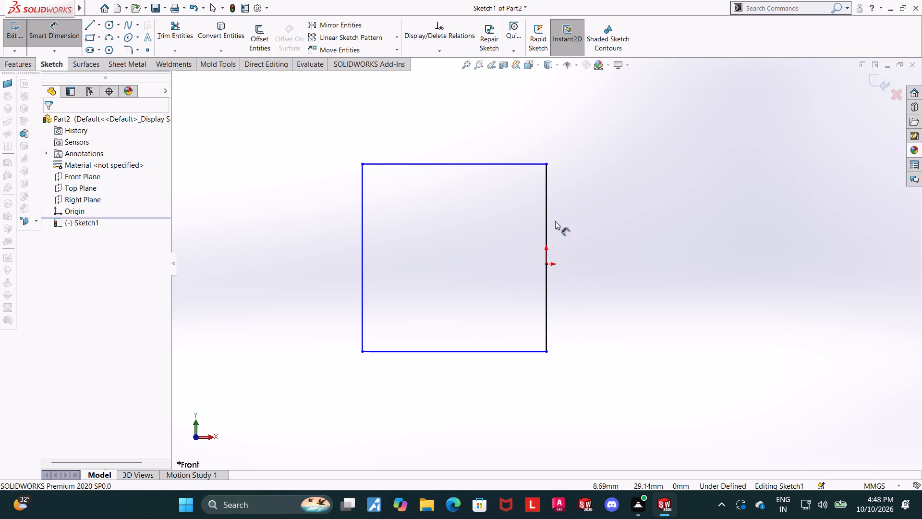
click(527, 166)
click(516, 350)
click(650, 303)
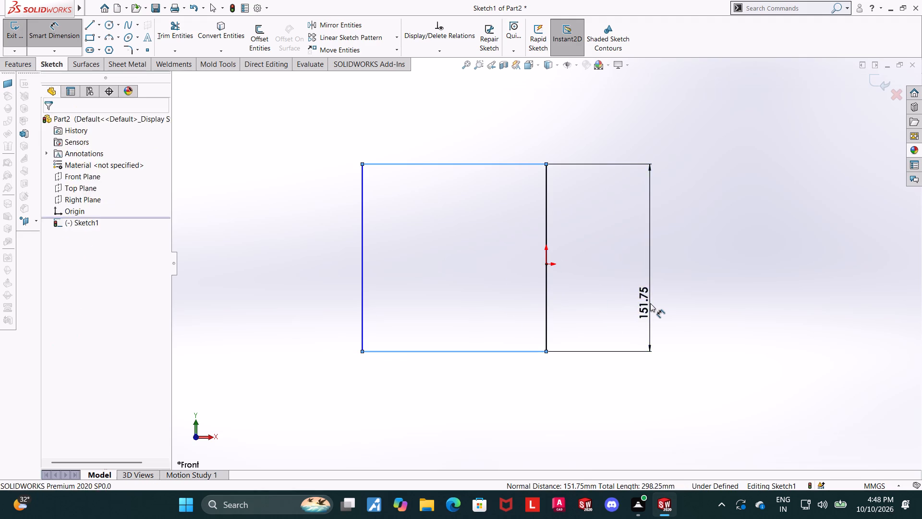
text(10)
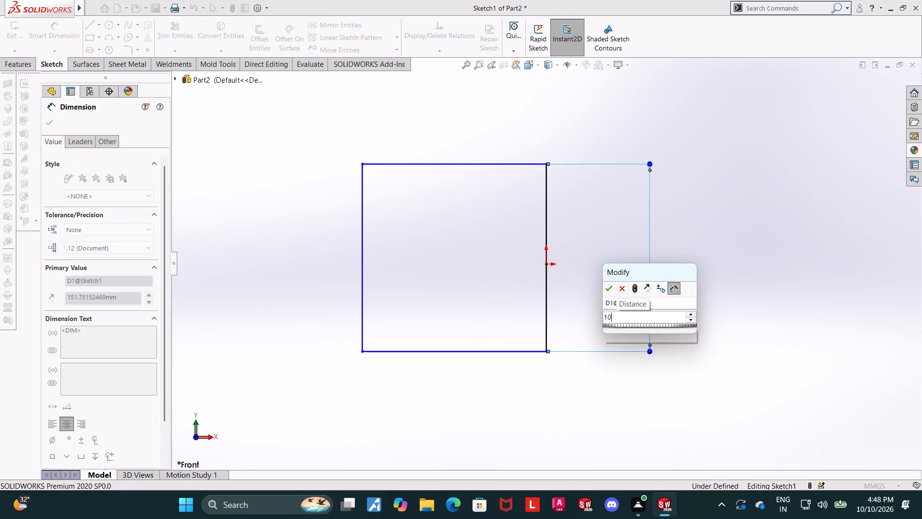
key(6)
key(Return)
key(Escape)
key(Escape)
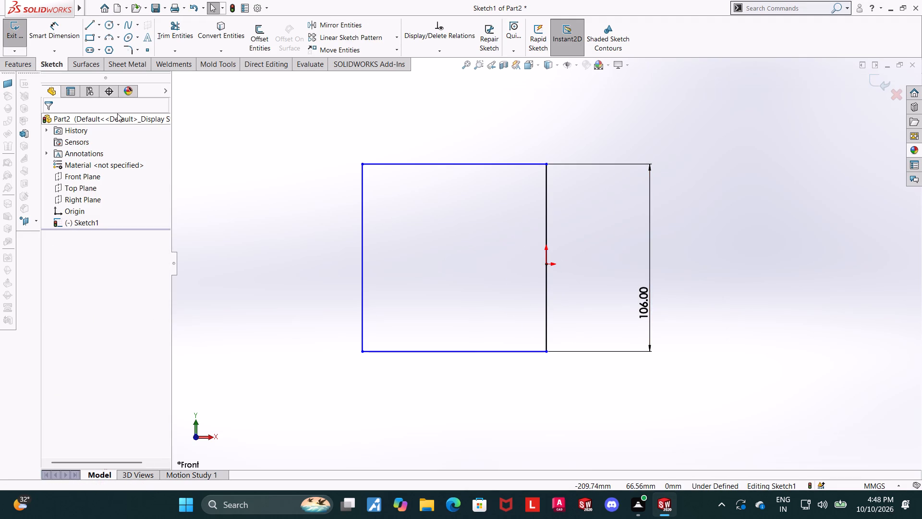
Dimension the rectangle's bottom line as 100 mm.
click(52, 34)
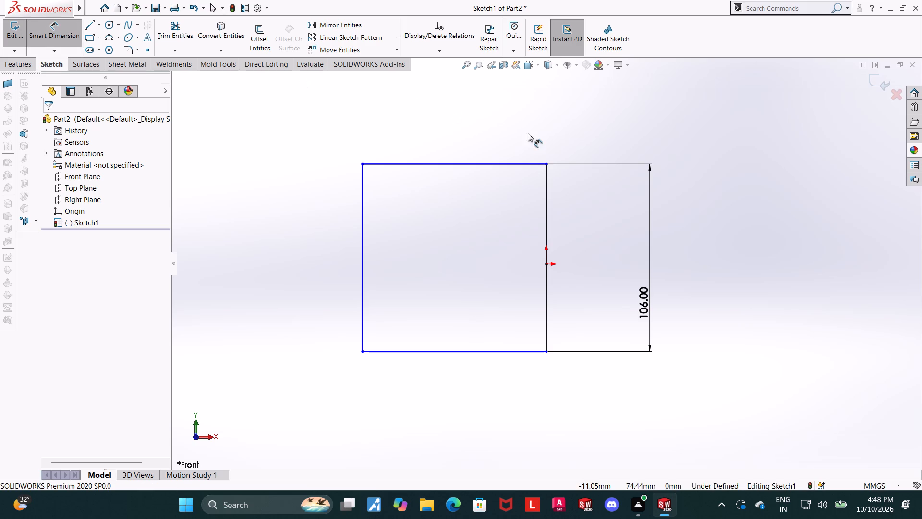
click(480, 353)
click(463, 384)
text(100)
key(Return)
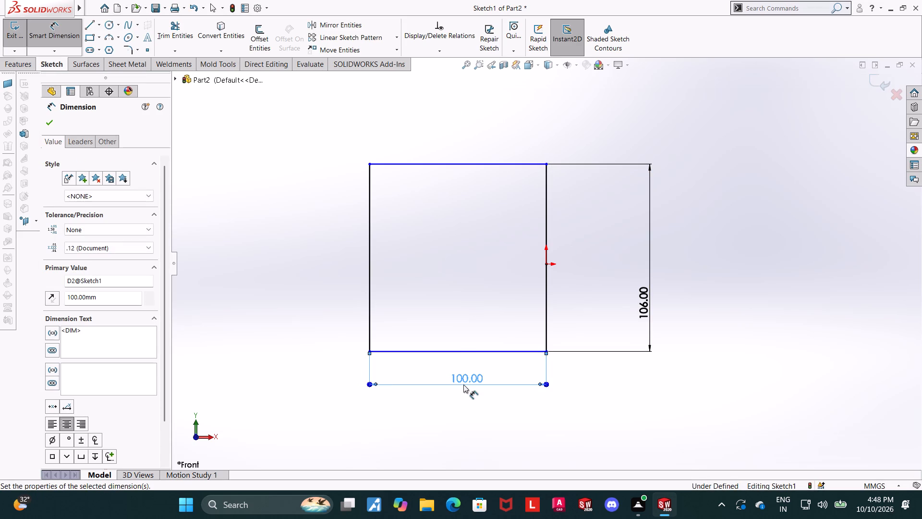
key(Escape)
key(Escape)
key(Escape)
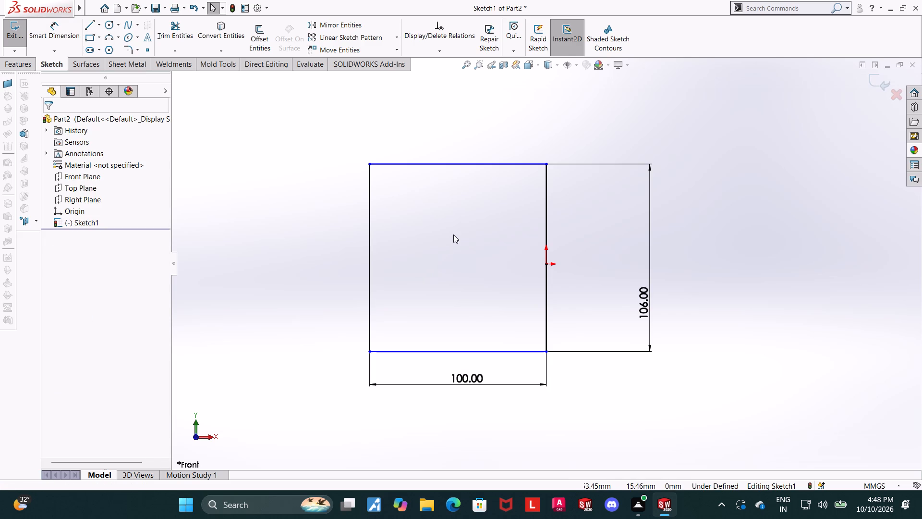
key(Escape)
key(Escape)
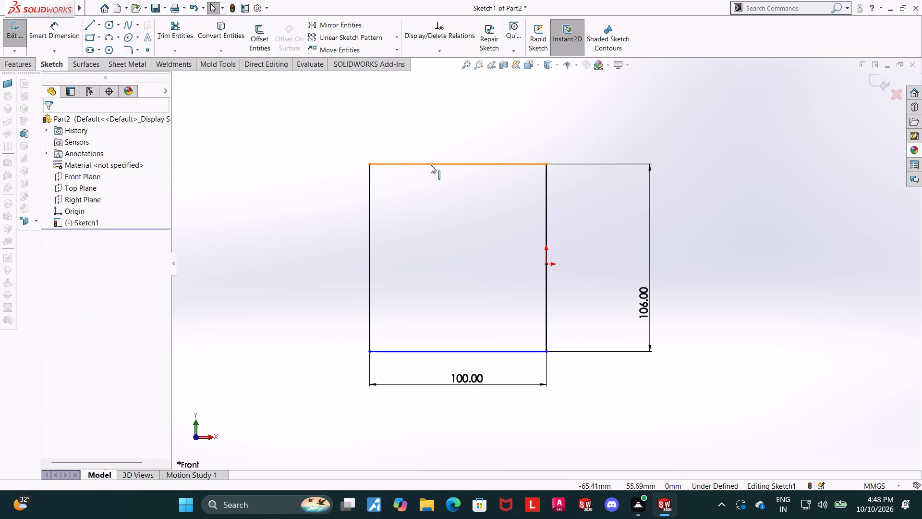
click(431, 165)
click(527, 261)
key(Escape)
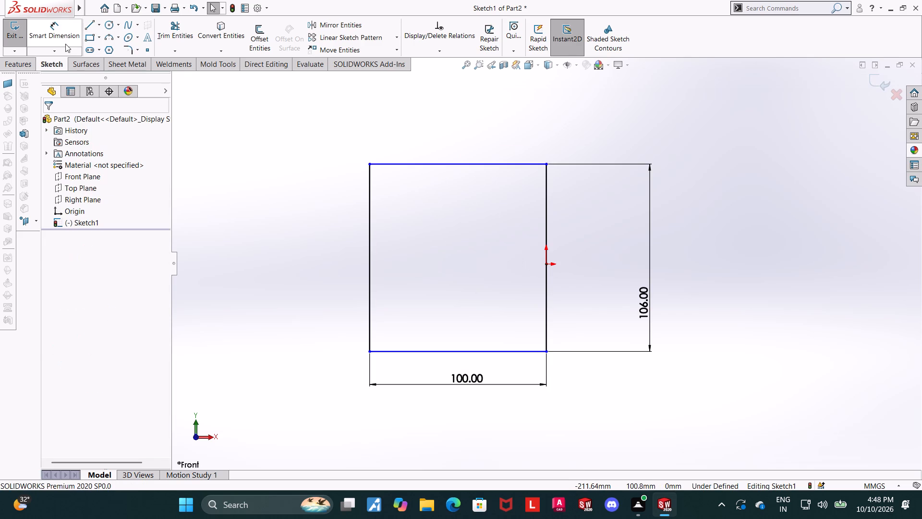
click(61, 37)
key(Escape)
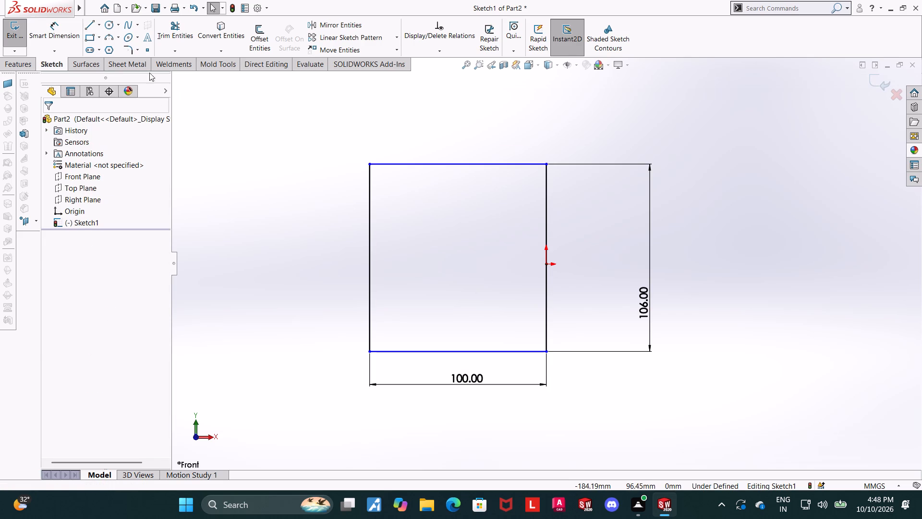
Trim away both vertical segments that form the rectangle's right side.
drag(177, 36, 182, 38)
drag(558, 225, 533, 231)
drag(556, 300, 520, 300)
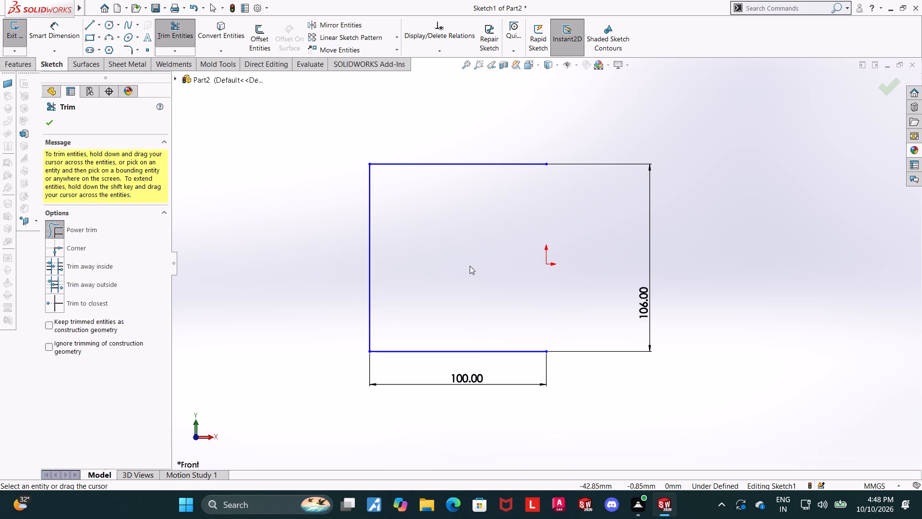
key(Escape)
key(Escape)
Close the rectangle's right side with a single vertical line between the free ends of the top and bottom lines.
double_click(90, 26)
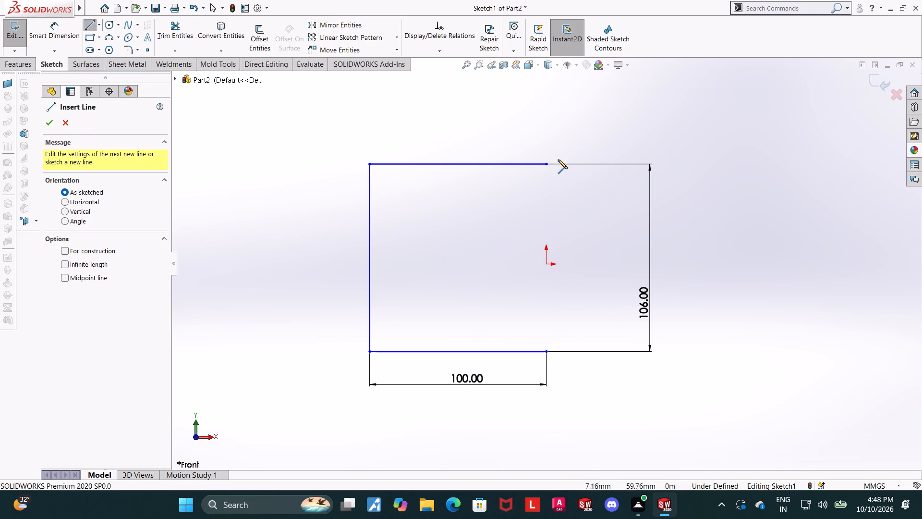
click(547, 164)
click(546, 351)
key(Escape)
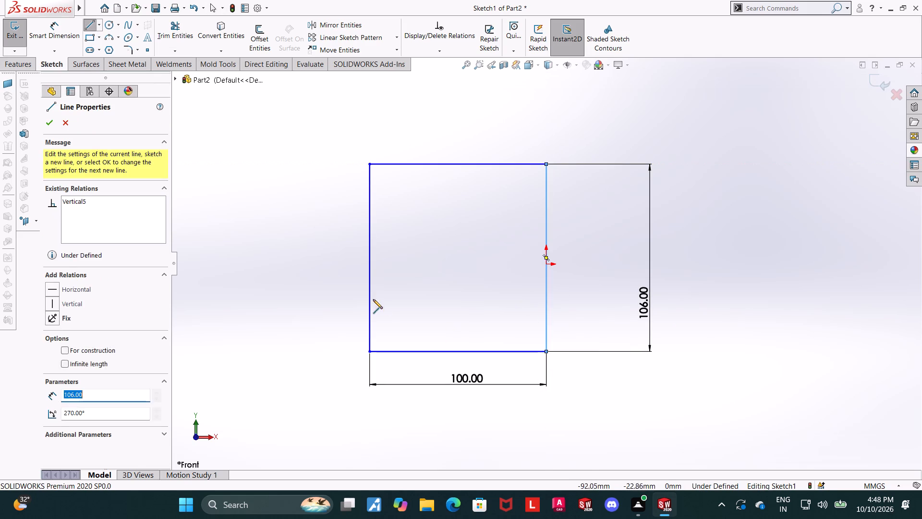
key(Escape)
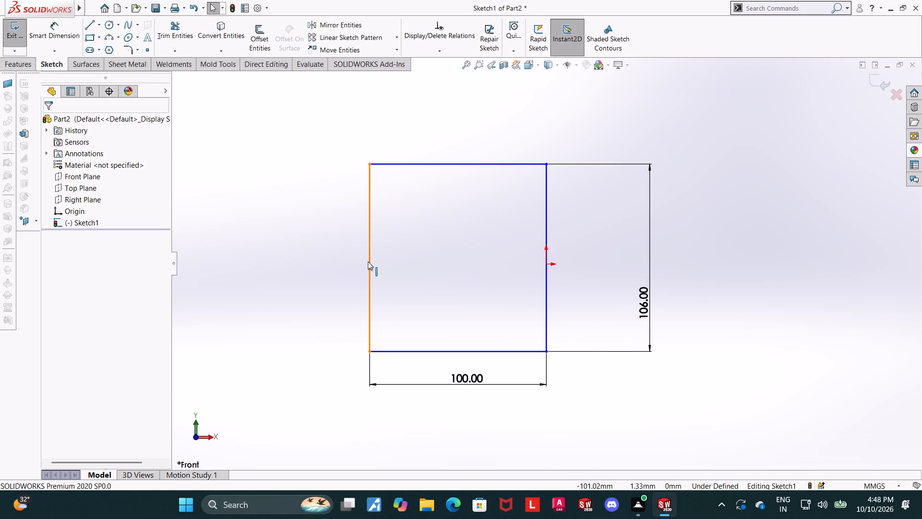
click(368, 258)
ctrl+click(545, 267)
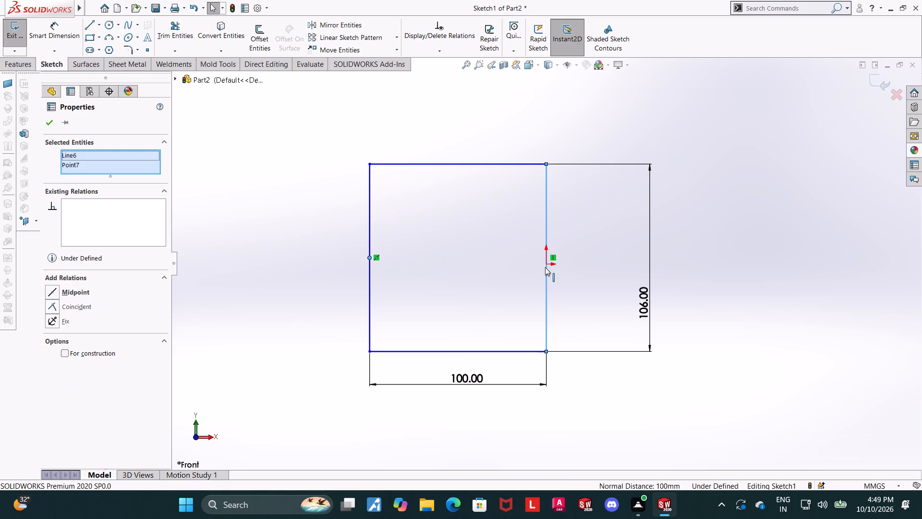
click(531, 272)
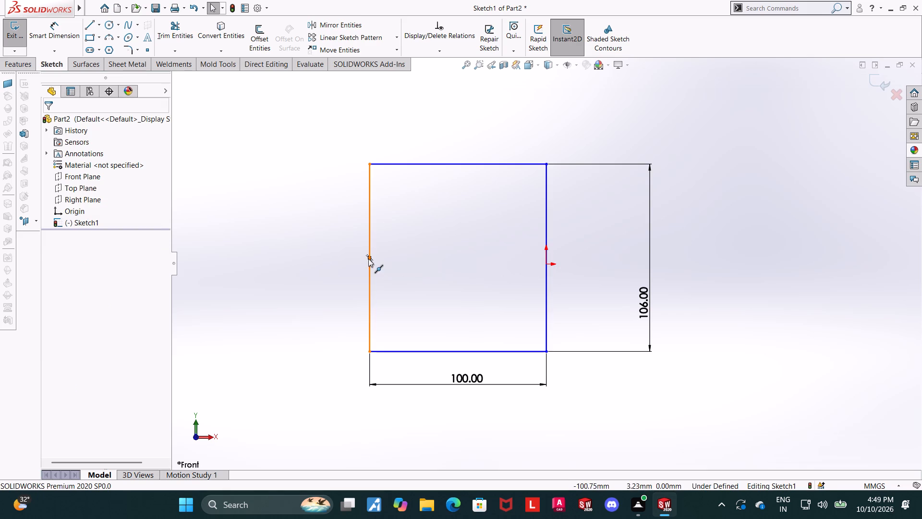
Add a Horizontal relation between the midpoint of the rectangle's left line and the origin.
click(368, 259)
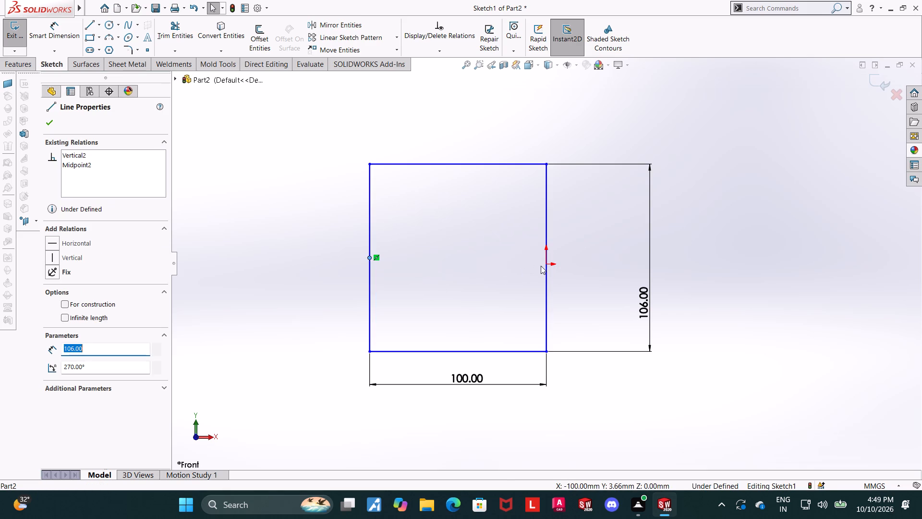
ctrl+click(546, 266)
click(49, 292)
key(Escape)
key(Escape)
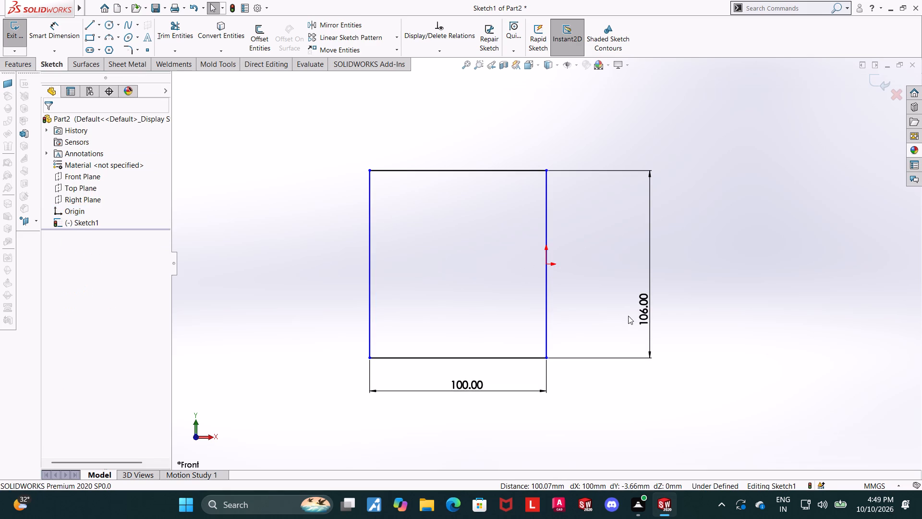
key(Escape)
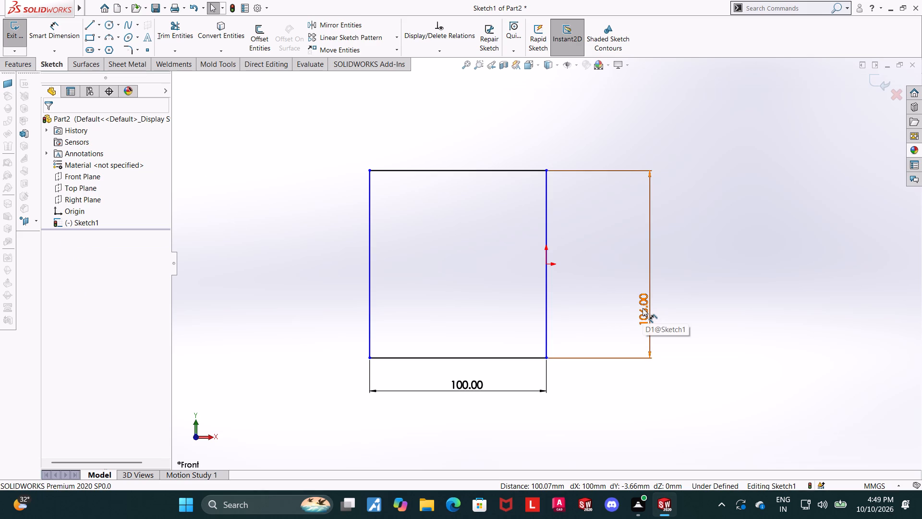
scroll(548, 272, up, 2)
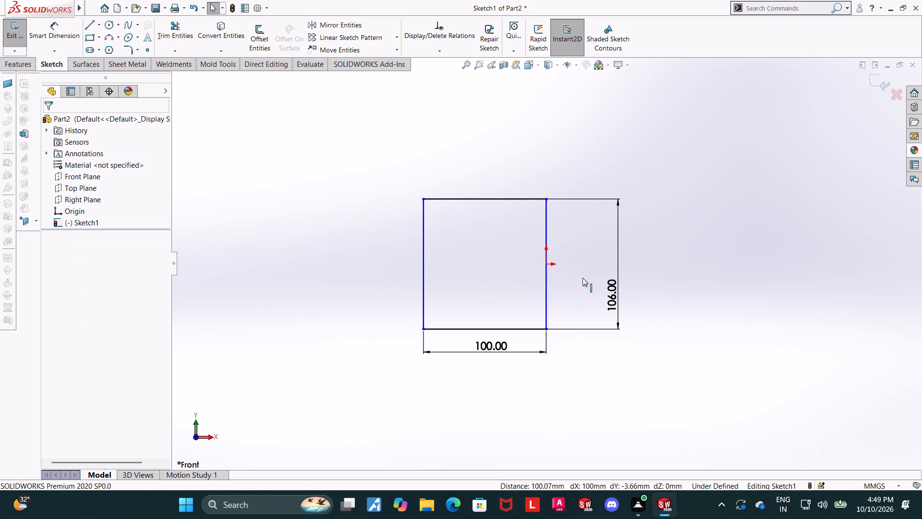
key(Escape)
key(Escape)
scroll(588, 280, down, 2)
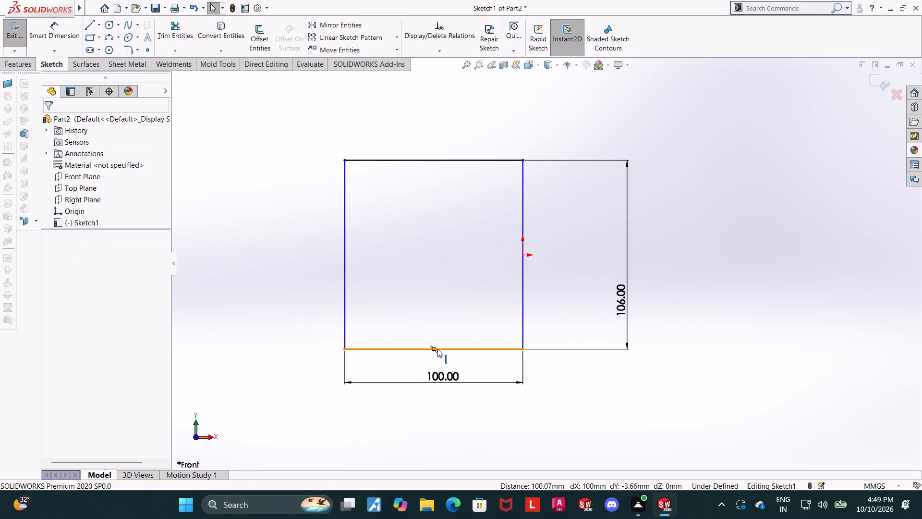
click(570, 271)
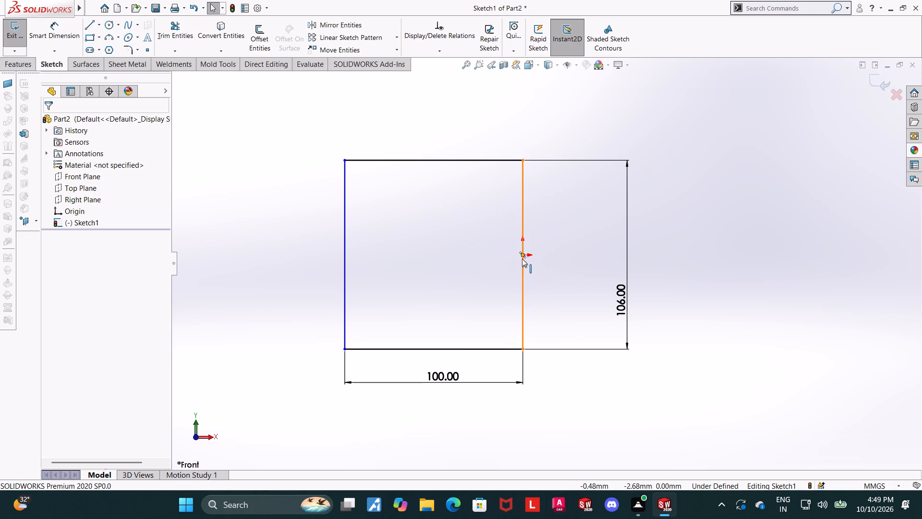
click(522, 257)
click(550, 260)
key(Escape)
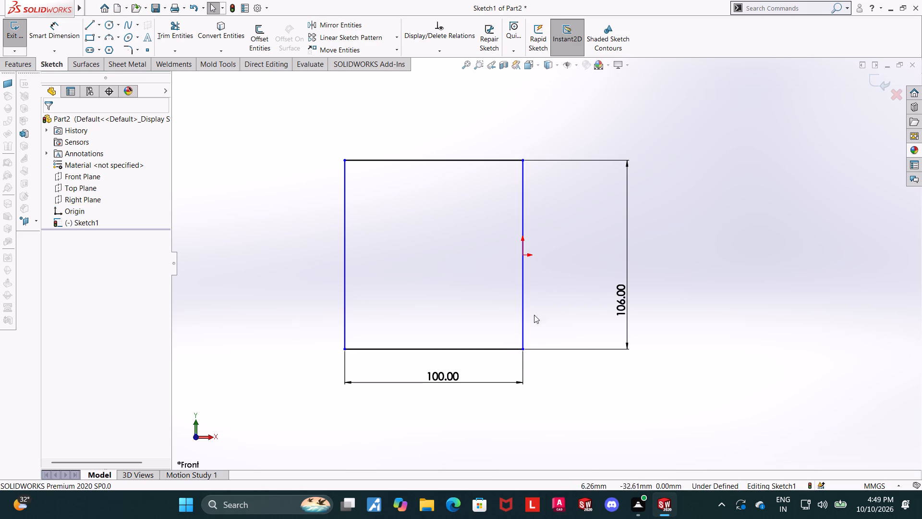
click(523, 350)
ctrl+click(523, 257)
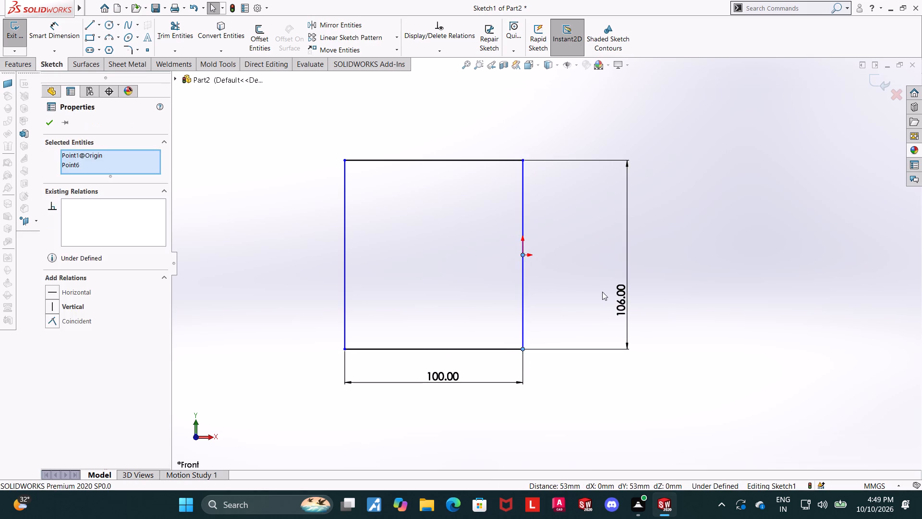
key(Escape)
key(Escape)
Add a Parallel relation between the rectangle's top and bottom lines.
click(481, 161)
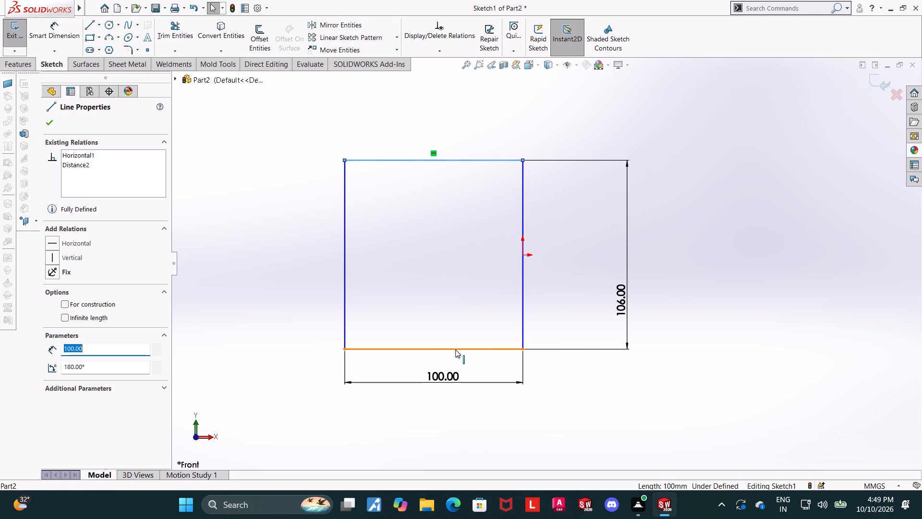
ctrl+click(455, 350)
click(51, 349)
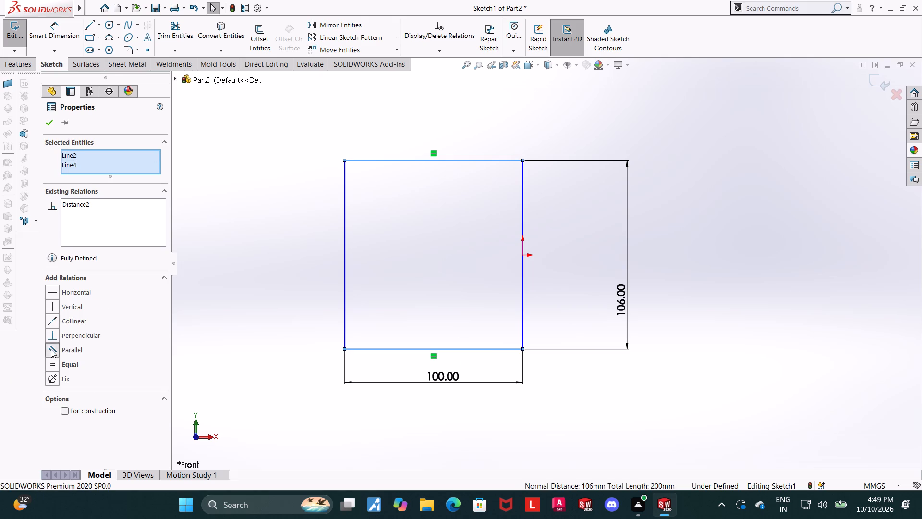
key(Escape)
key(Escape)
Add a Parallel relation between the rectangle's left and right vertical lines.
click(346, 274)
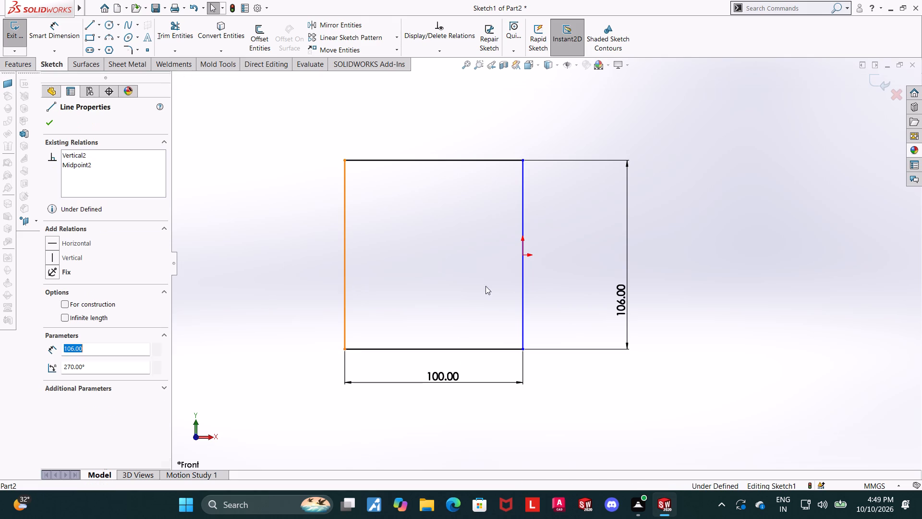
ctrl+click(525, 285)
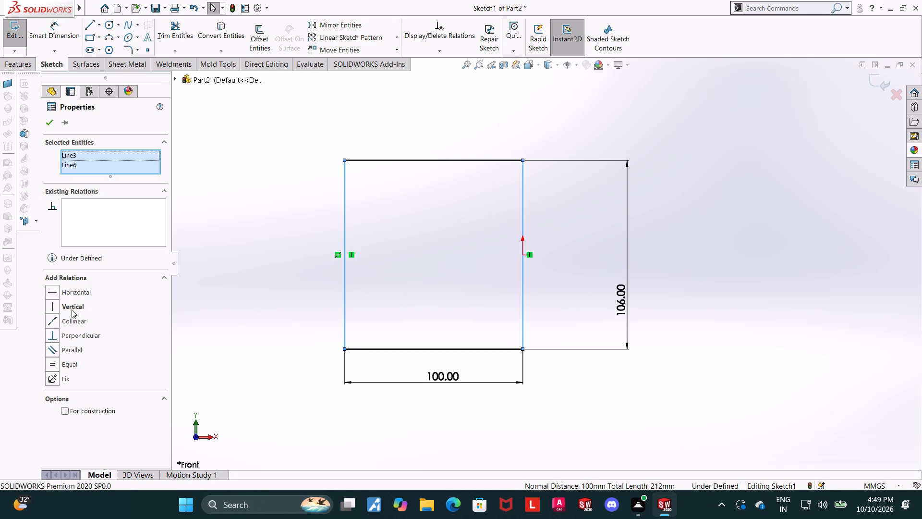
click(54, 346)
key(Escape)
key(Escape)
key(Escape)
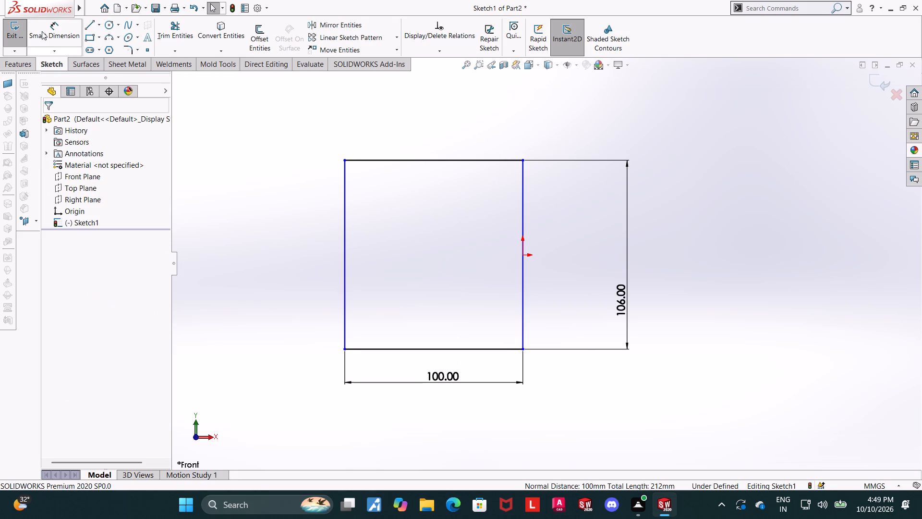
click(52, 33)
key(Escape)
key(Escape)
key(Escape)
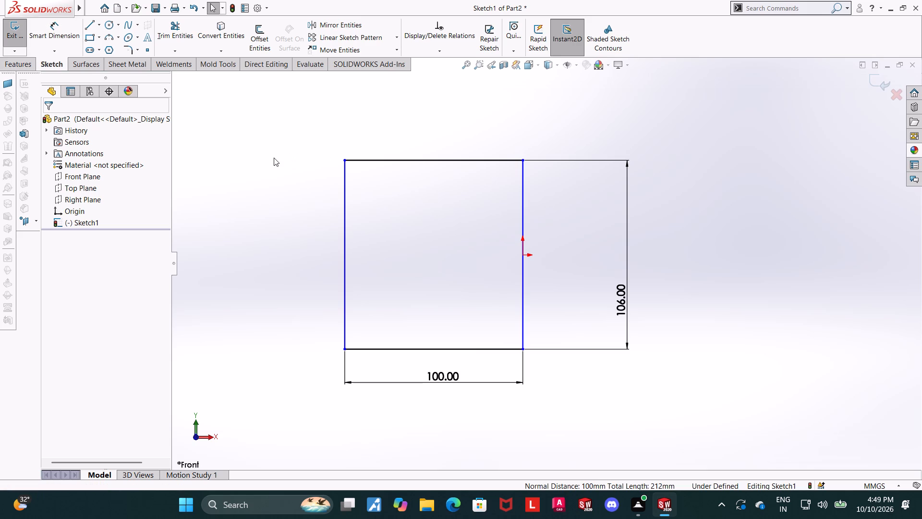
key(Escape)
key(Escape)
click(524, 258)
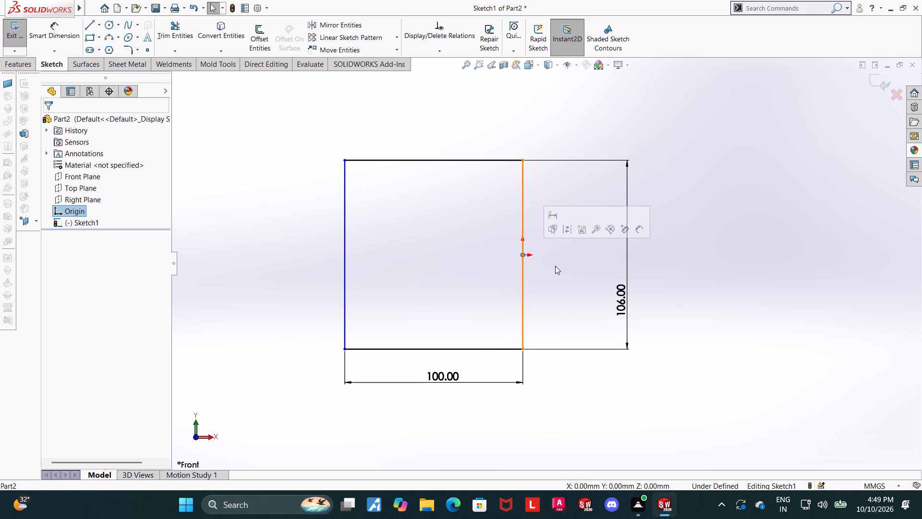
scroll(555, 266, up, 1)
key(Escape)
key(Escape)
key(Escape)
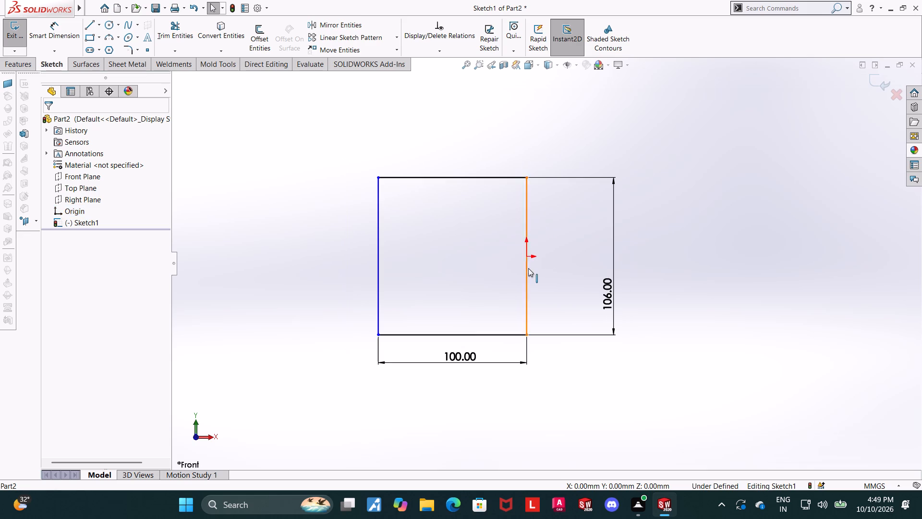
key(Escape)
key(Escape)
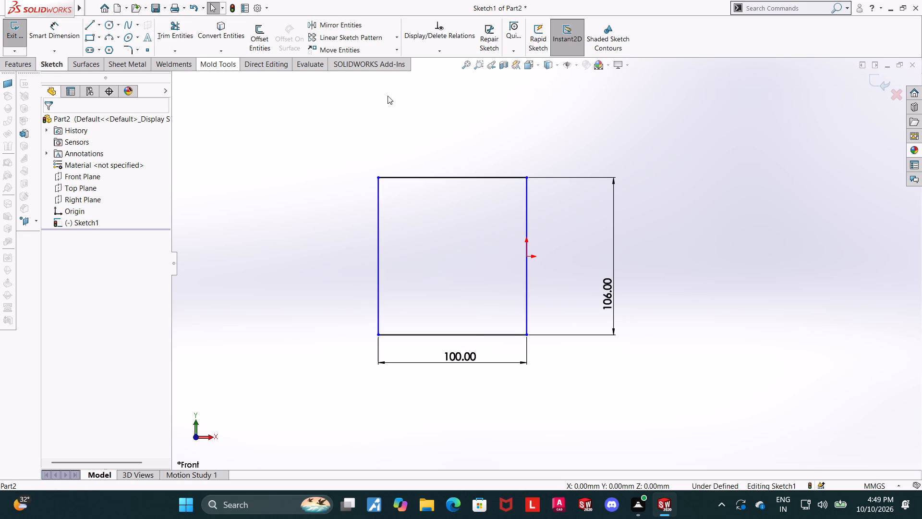
Exit the rectangle sketch and discard all of its changes.
click(891, 95)
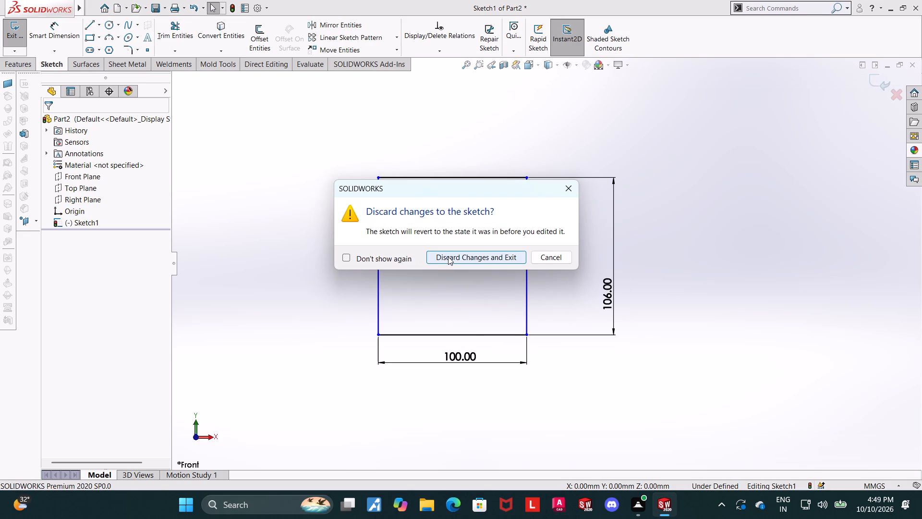
click(448, 257)
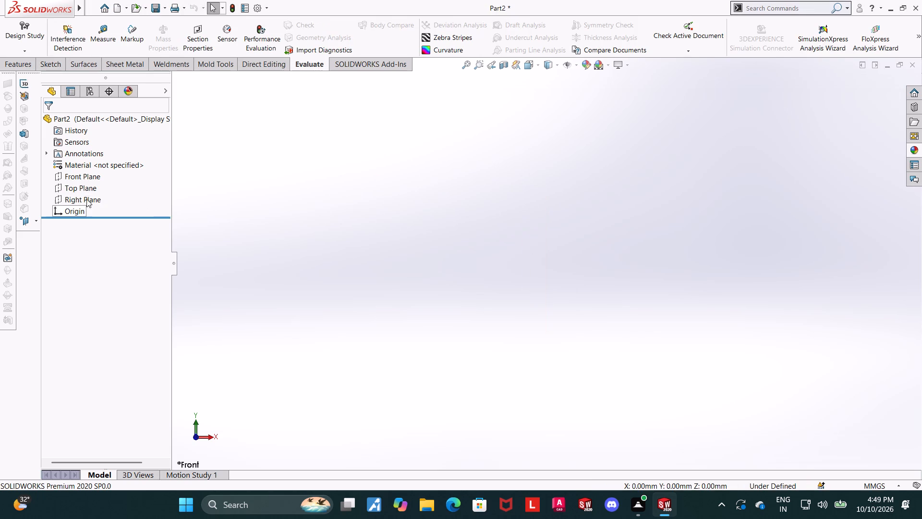
Start a new sketch on the Front Plane and draw a center rectangle about 144 mm wide, centered on the origin.
click(78, 179)
click(82, 166)
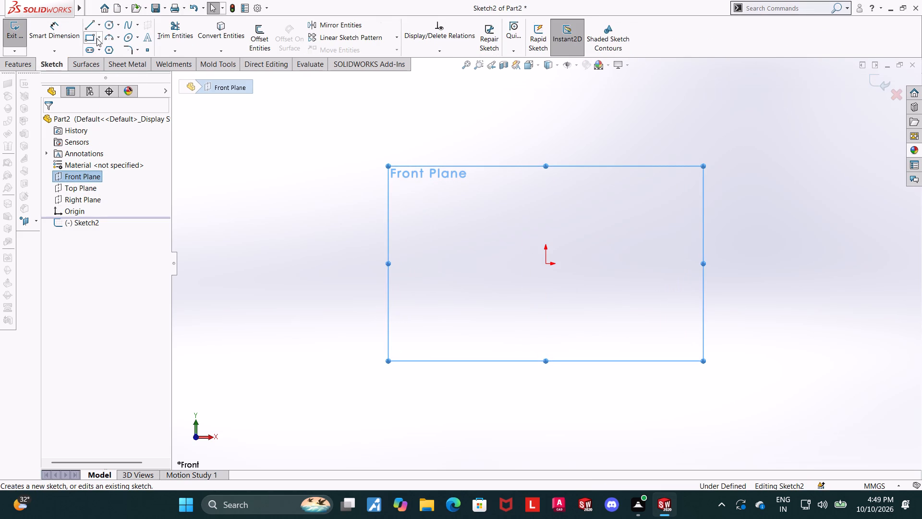
click(99, 37)
click(97, 65)
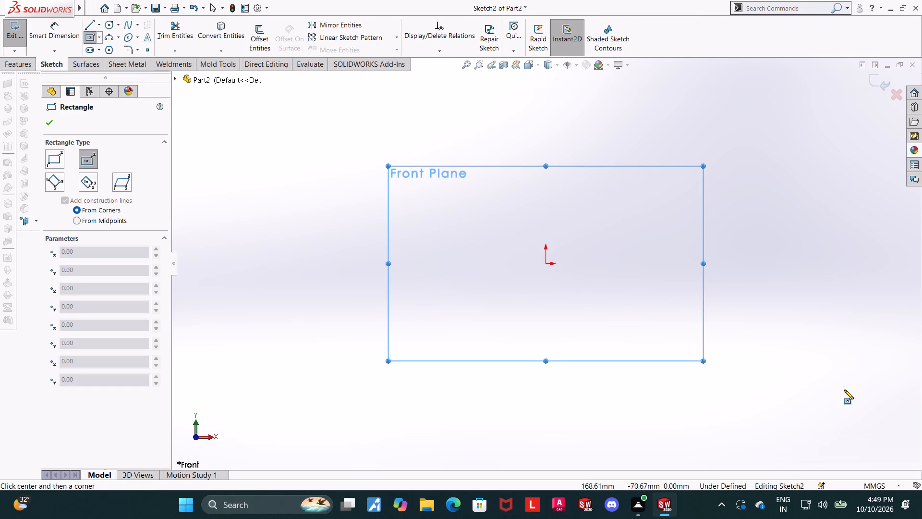
click(547, 264)
click(673, 166)
key(Escape)
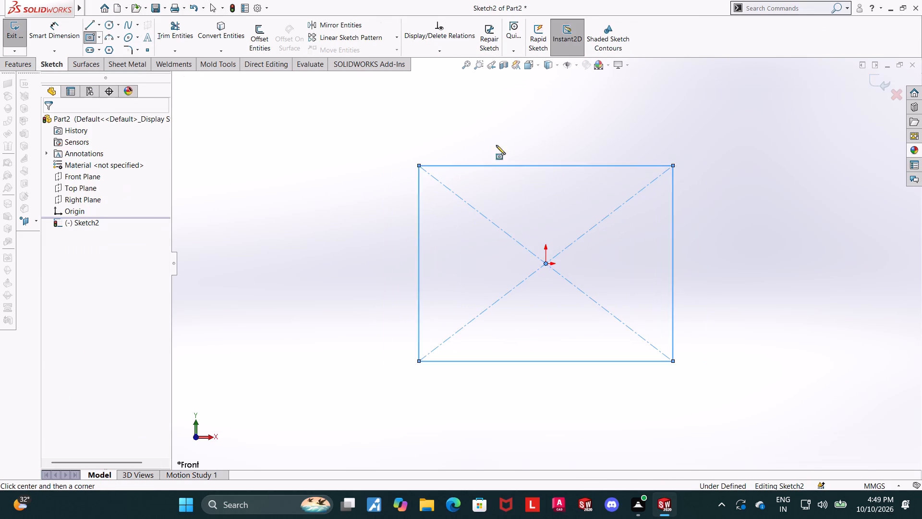
Dimension the center rectangle's top line as 100 mm.
click(49, 31)
click(435, 166)
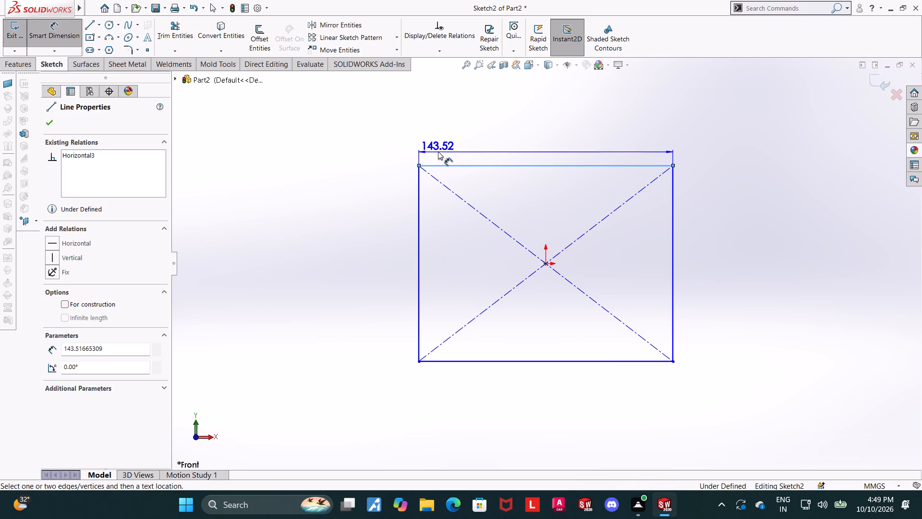
click(438, 151)
key(1)
text(00)
key(Return)
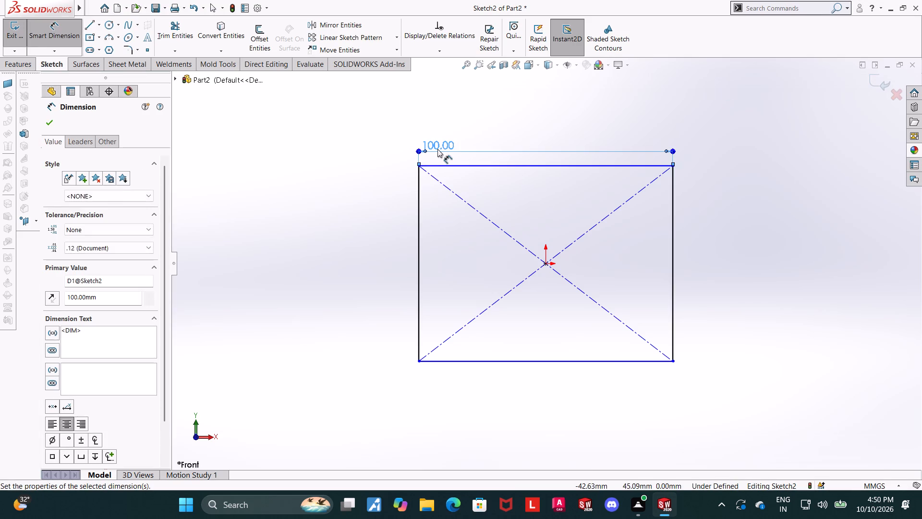
key(Escape)
key(Escape)
Dimension the center rectangle's right vertical line as 106 mm and exit the sketch.
click(53, 37)
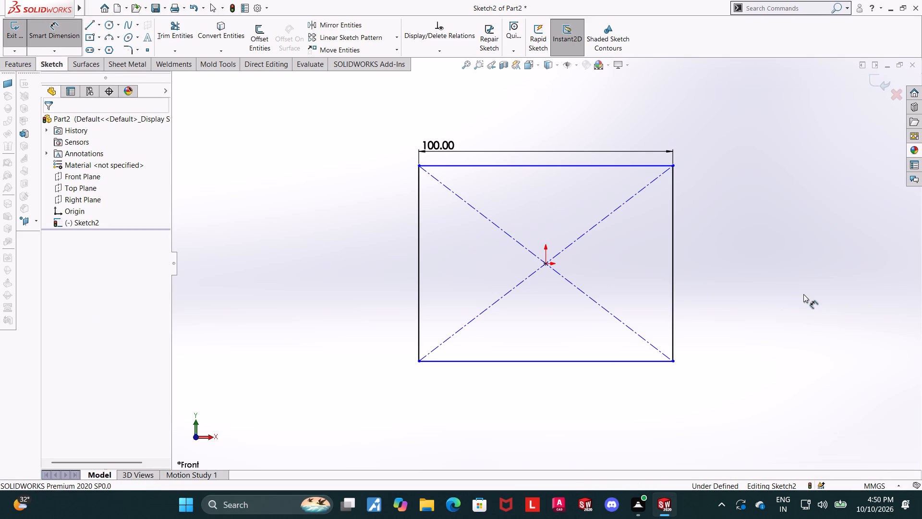
click(675, 268)
click(716, 268)
text(106)
key(Return)
key(Escape)
key(Escape)
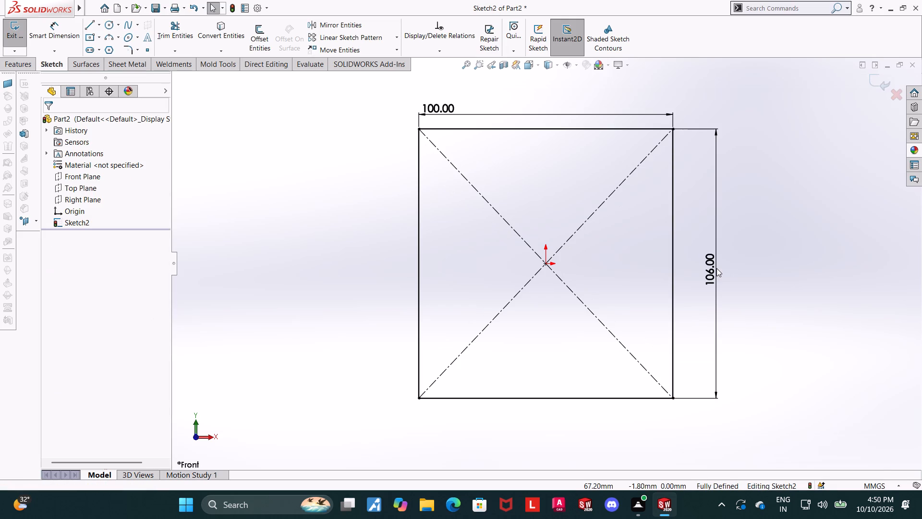
scroll(715, 268, up, 1)
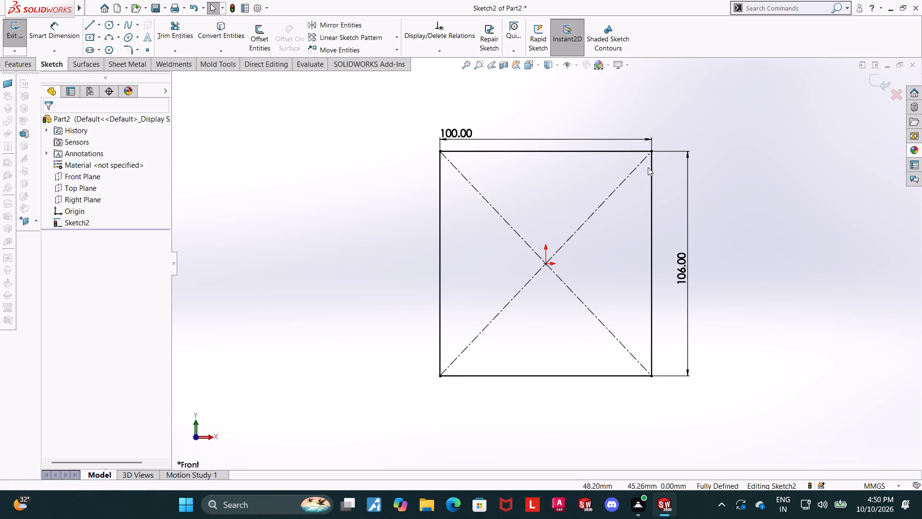
click(873, 81)
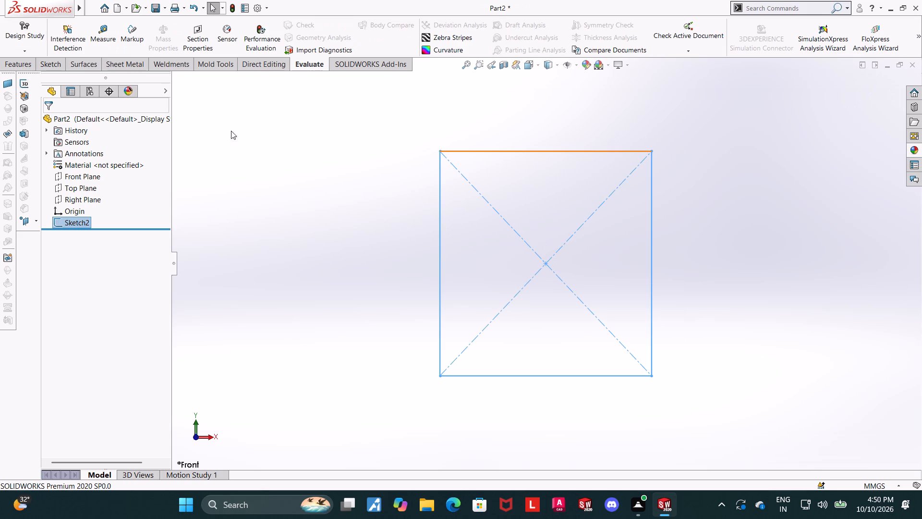
Extrude the rectangle as a boss with a Mid Plane end condition and a depth of 50 mm.
click(29, 65)
click(33, 39)
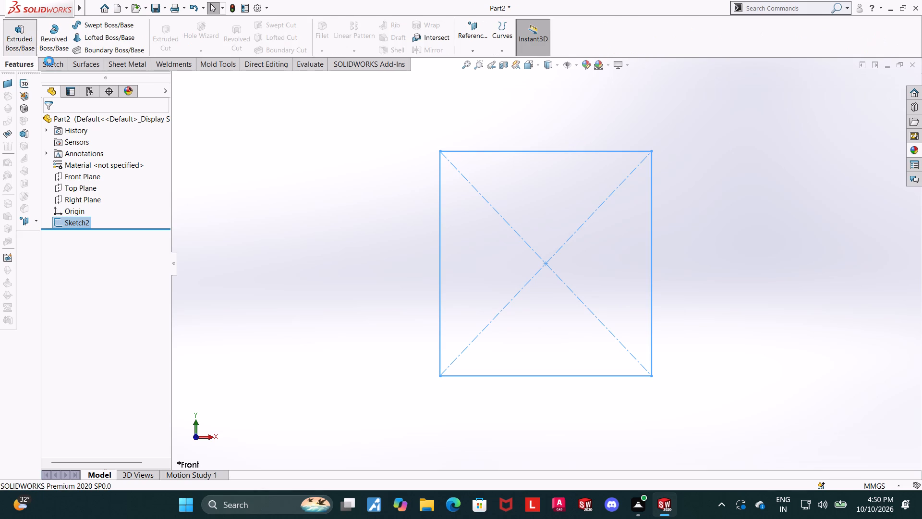
click(85, 185)
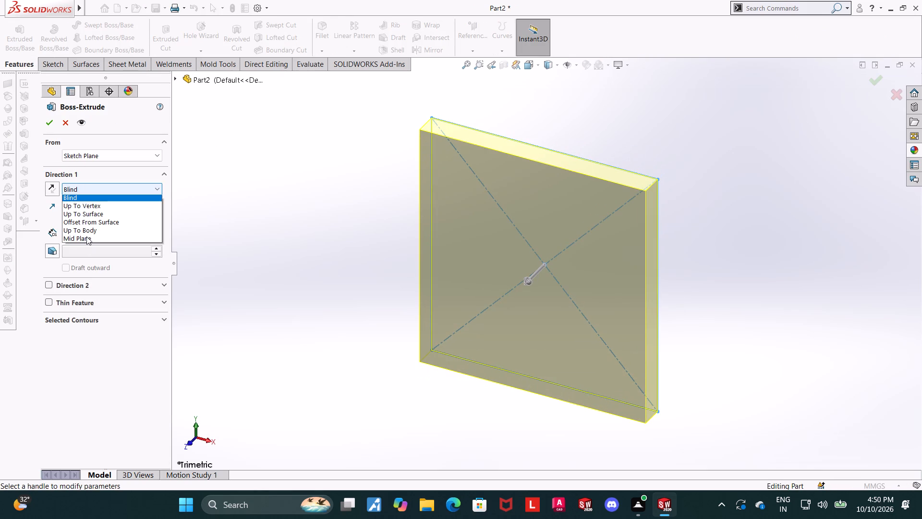
click(86, 237)
text(50)
key(Return)
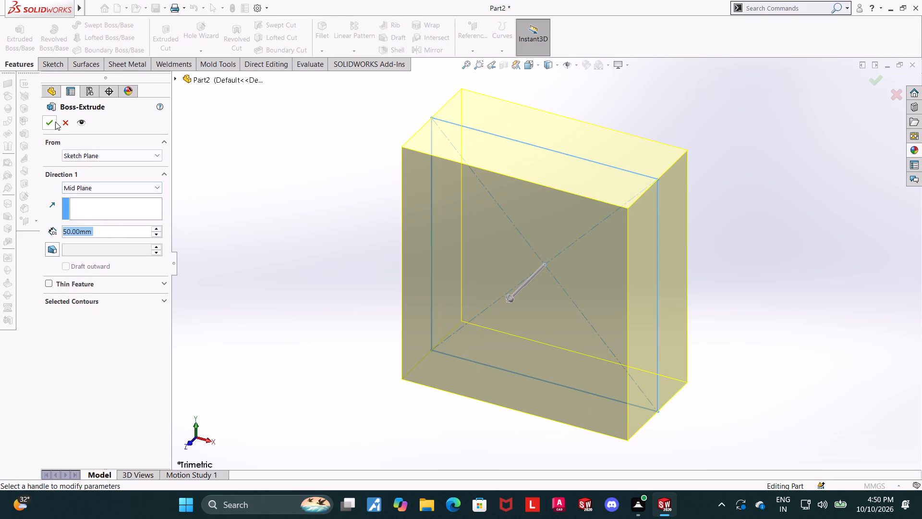
click(55, 122)
click(232, 230)
Reopen the extruded block's base sketch for editing, facing its sketch plane.
scroll(240, 259, up, 2)
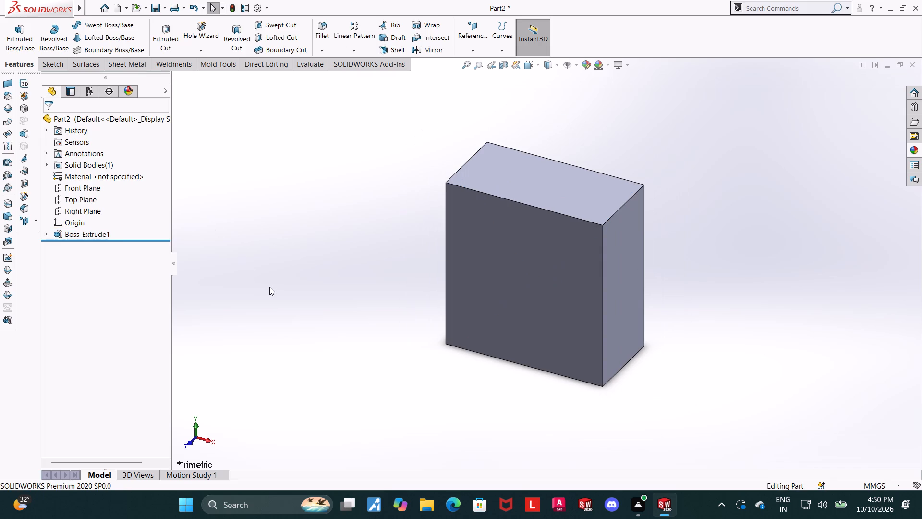
middle_drag(272, 296, 316, 249)
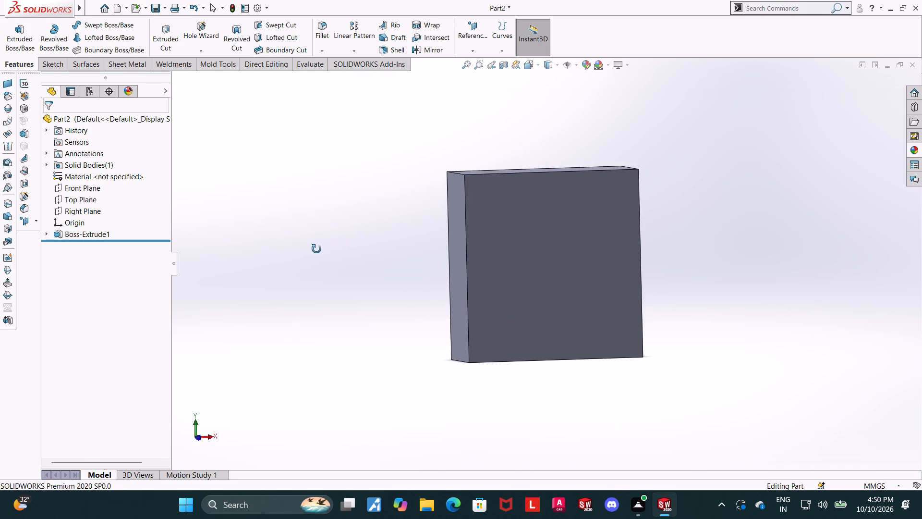
middle_drag(316, 249, 316, 263)
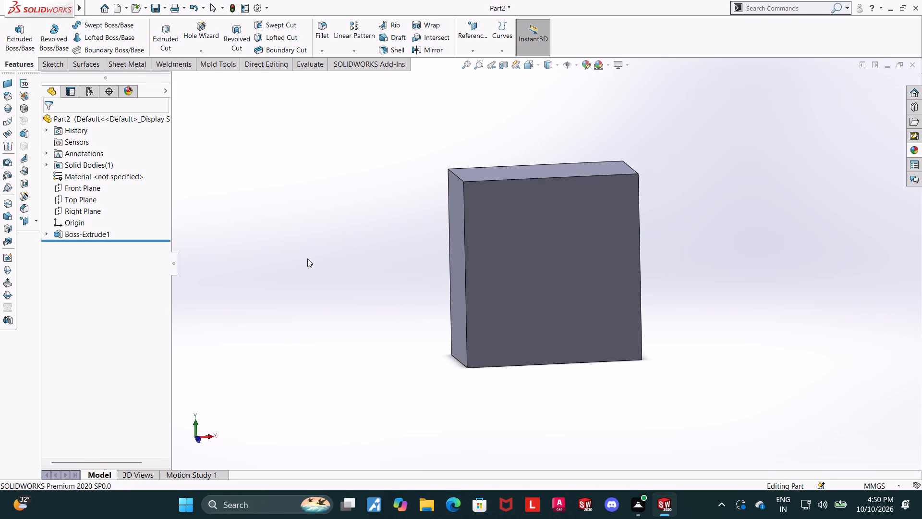
scroll(334, 259, up, 1)
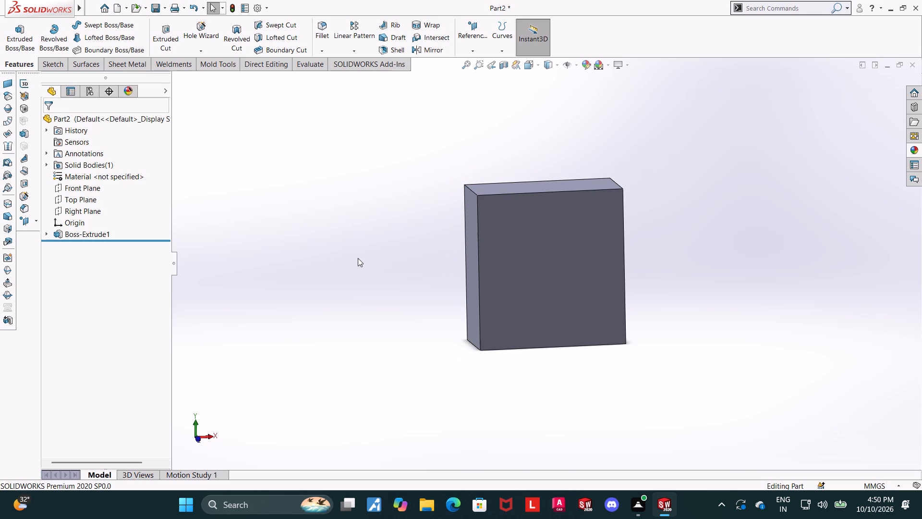
click(48, 233)
click(70, 246)
click(79, 219)
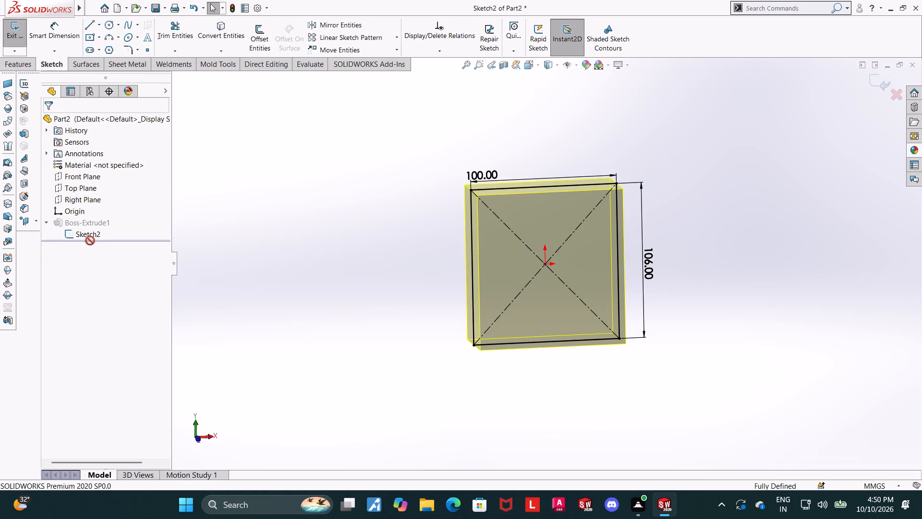
click(90, 234)
click(117, 219)
scroll(361, 237, up, 4)
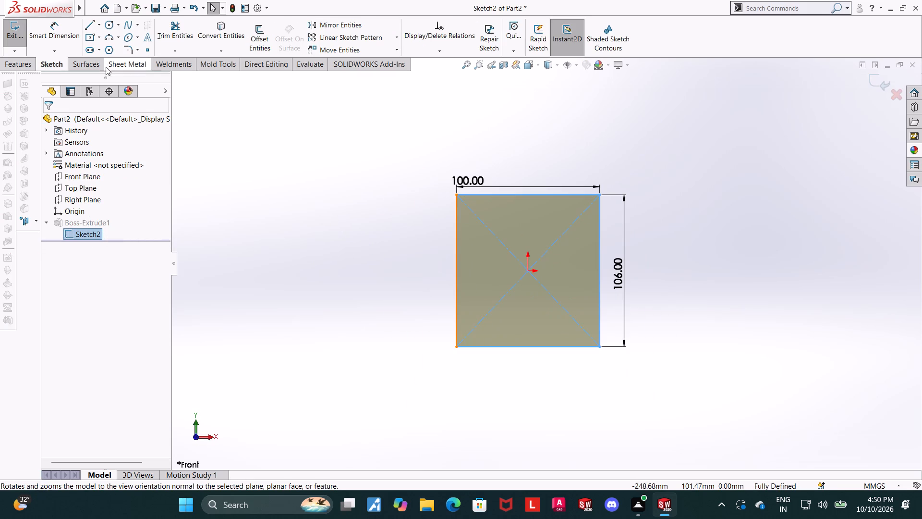
Draw a corner rectangle about 119 by 62 mm extending outward from the left side of the 100 by 106 mm rectangle.
click(97, 37)
click(103, 46)
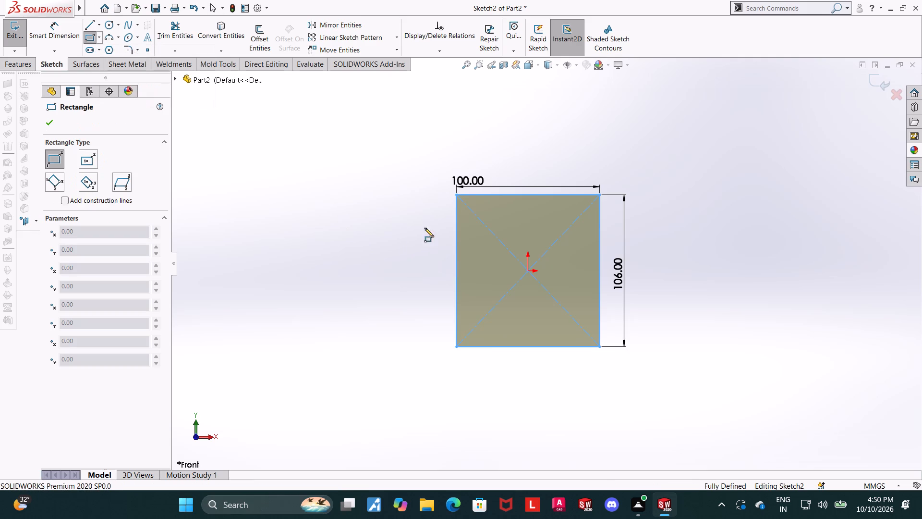
click(456, 227)
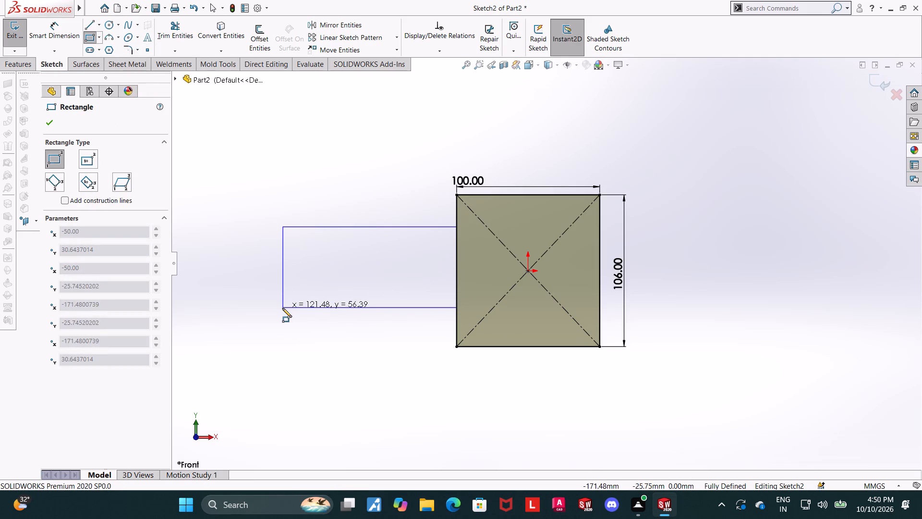
click(287, 315)
key(Escape)
key(Escape)
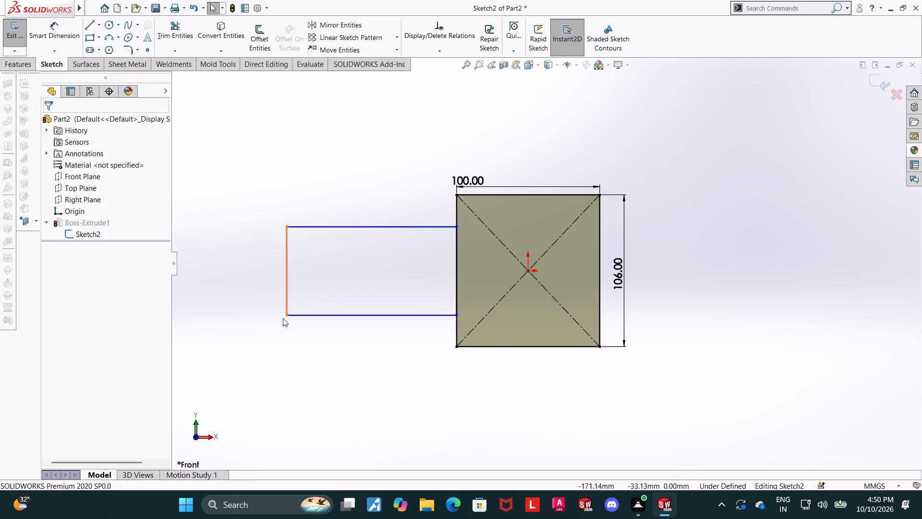
key(Escape)
Dimension the distance between the upper and lower lines of the left-hand rectangle as 70 mm.
click(50, 36)
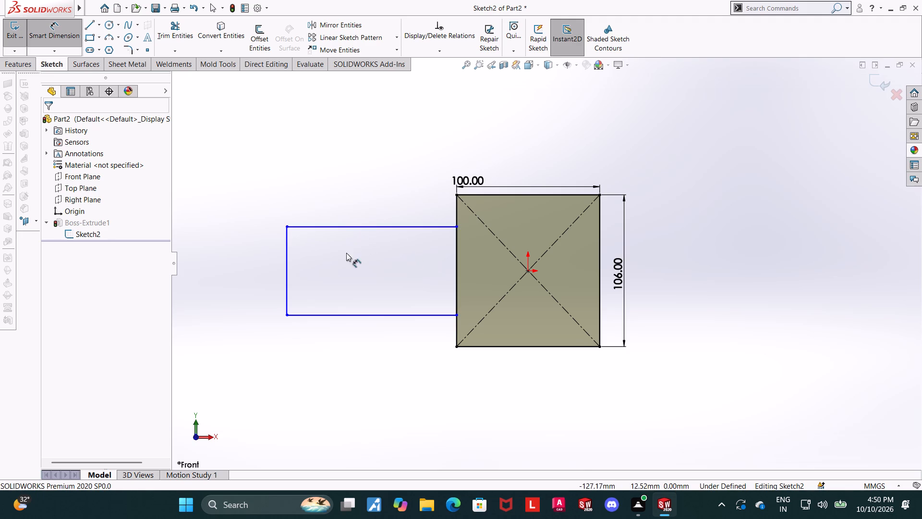
click(348, 228)
click(338, 314)
click(229, 275)
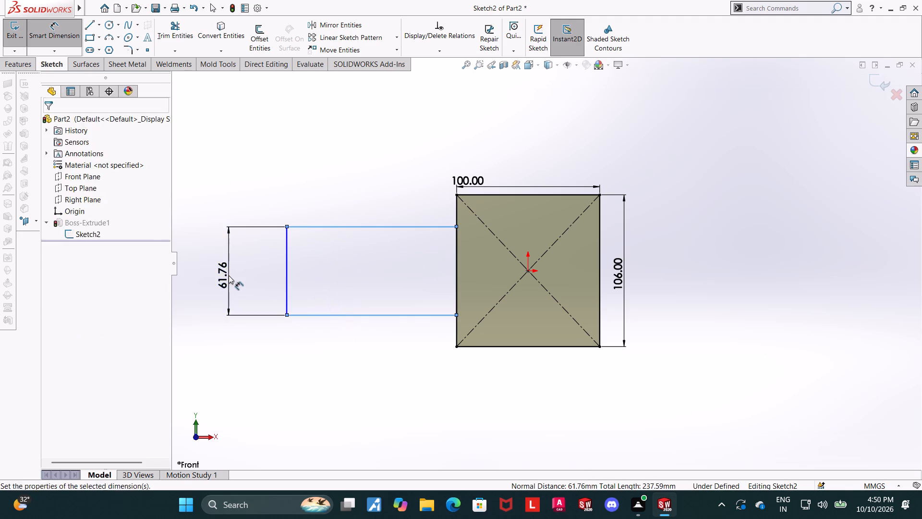
text(70)
key(Return)
key(Escape)
key(Escape)
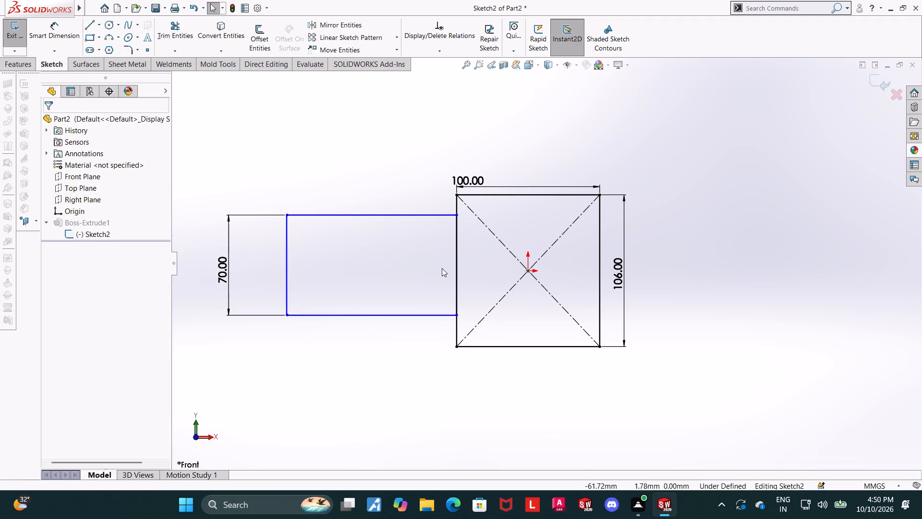
Add a Horizontal relation between the midpoint of the smaller rectangle's outer vertical line and the larger rectangle's center point.
click(287, 265)
ctrl+click(526, 271)
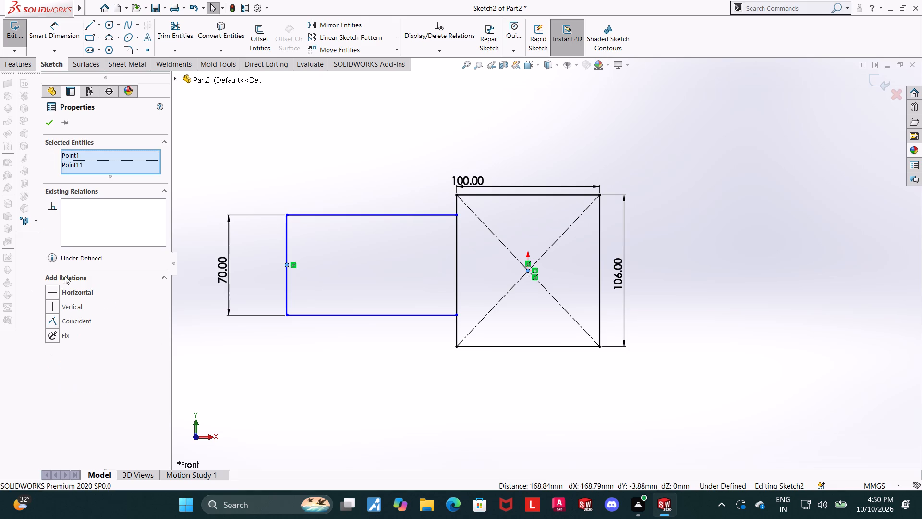
click(58, 289)
key(Escape)
key(Escape)
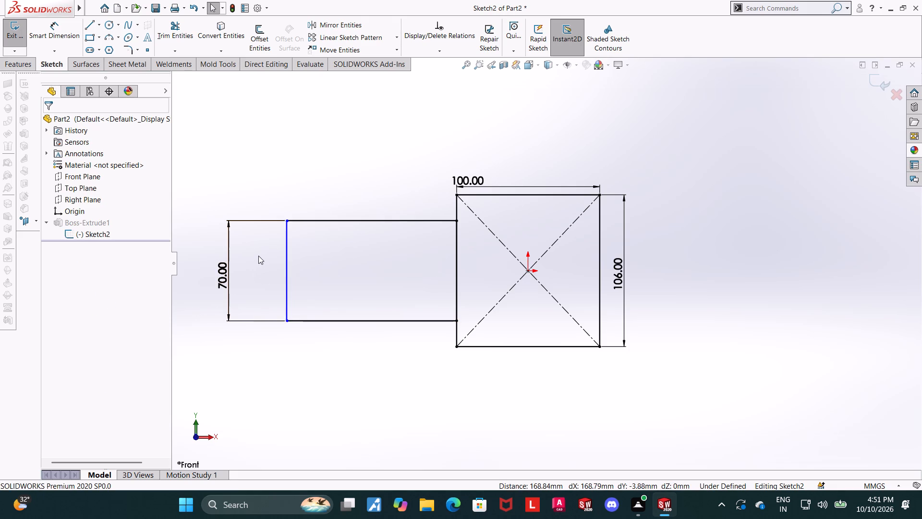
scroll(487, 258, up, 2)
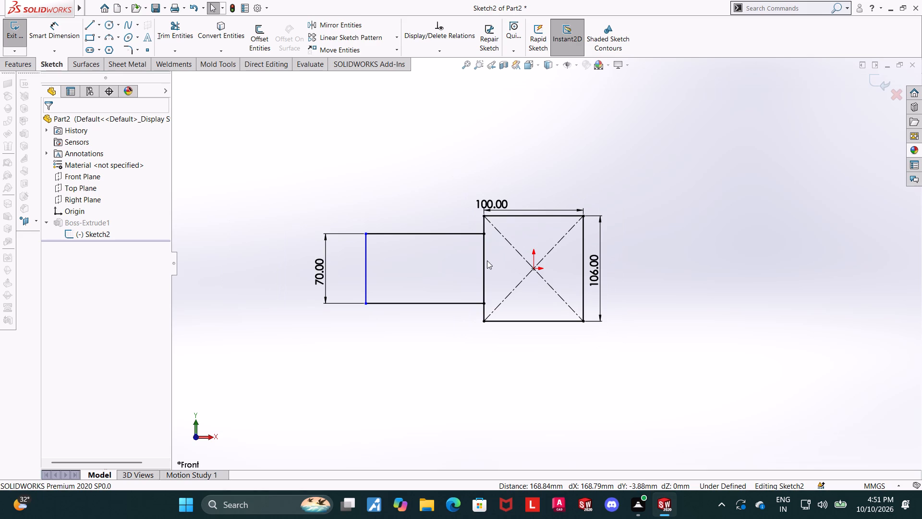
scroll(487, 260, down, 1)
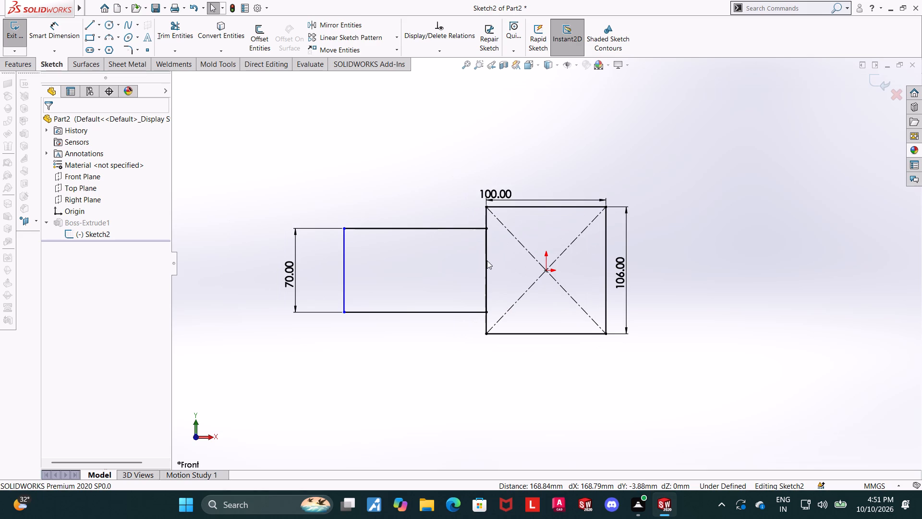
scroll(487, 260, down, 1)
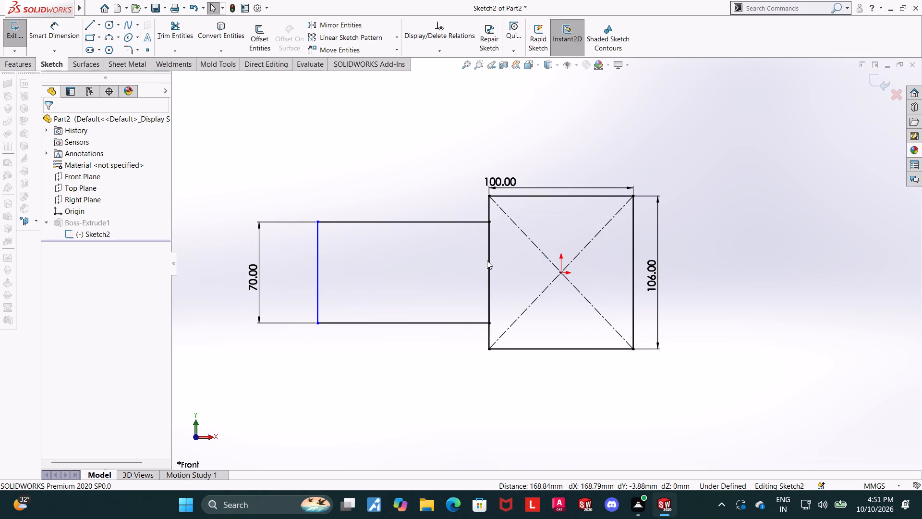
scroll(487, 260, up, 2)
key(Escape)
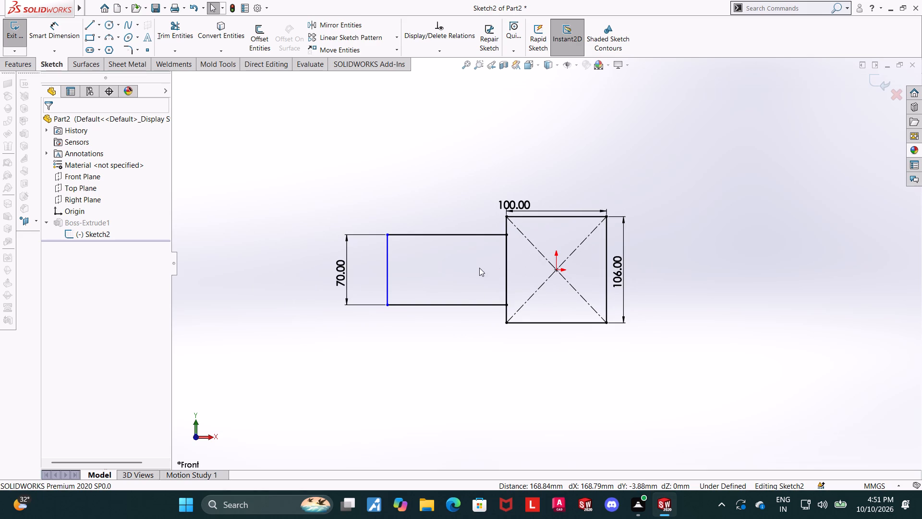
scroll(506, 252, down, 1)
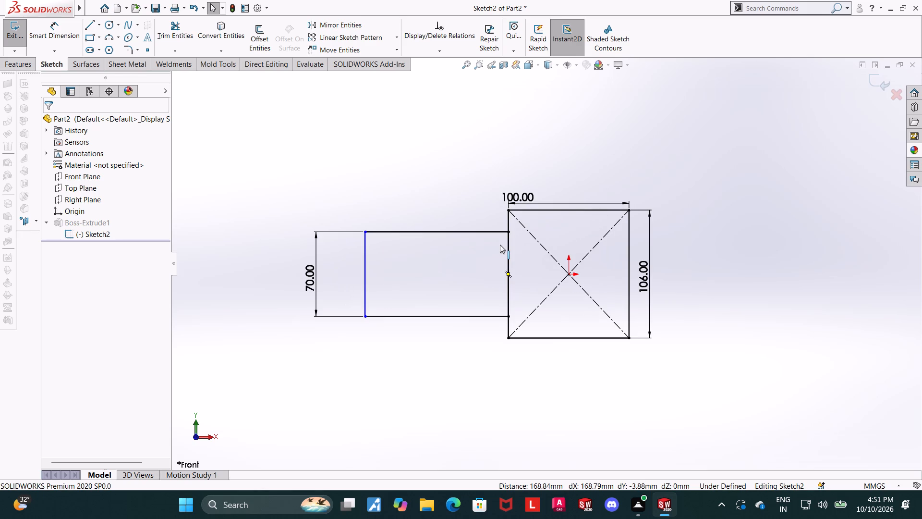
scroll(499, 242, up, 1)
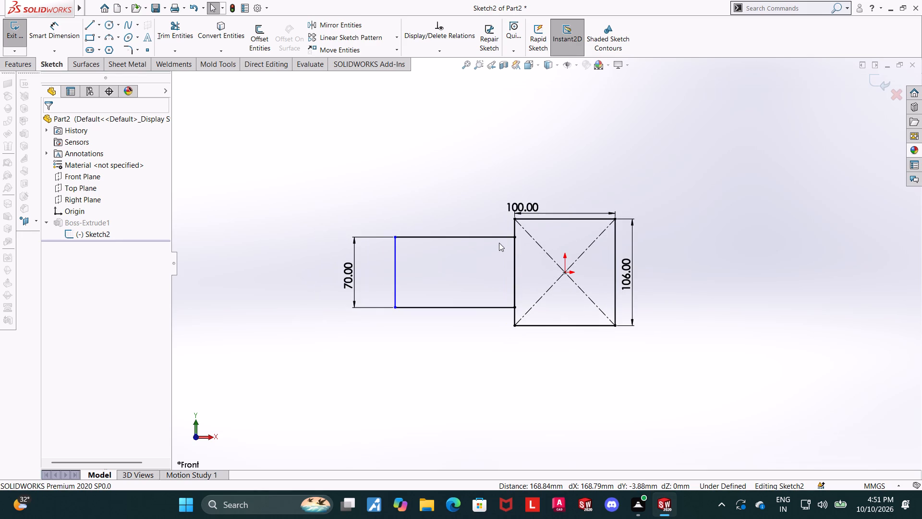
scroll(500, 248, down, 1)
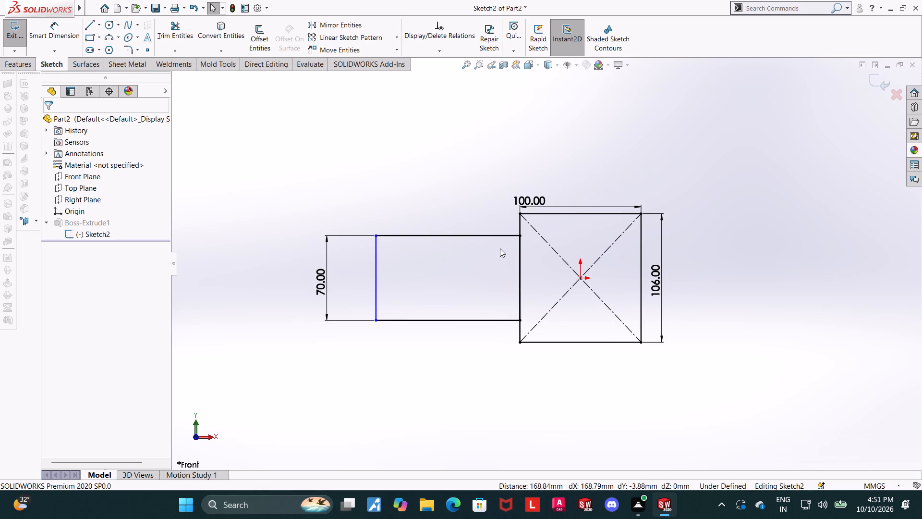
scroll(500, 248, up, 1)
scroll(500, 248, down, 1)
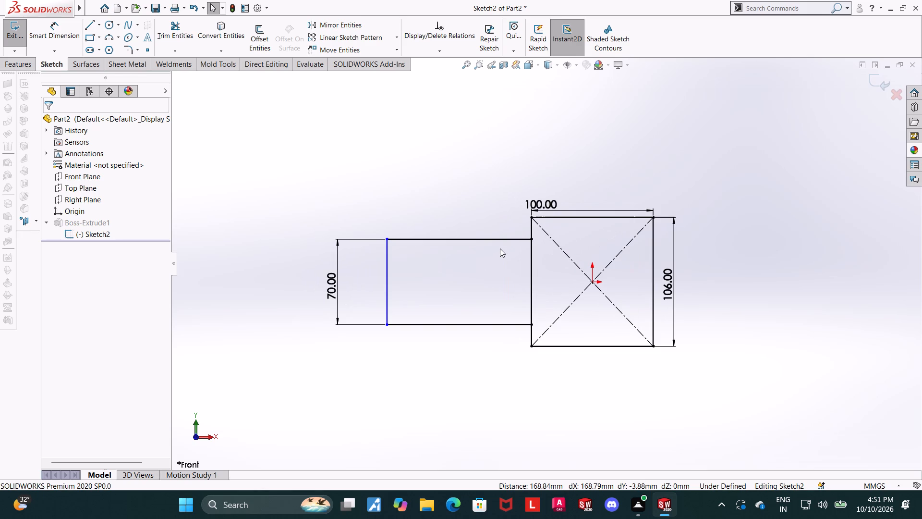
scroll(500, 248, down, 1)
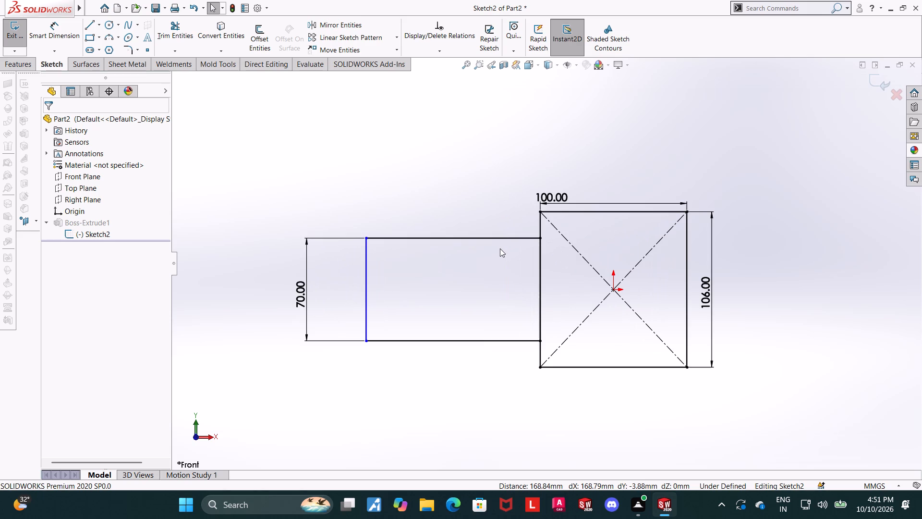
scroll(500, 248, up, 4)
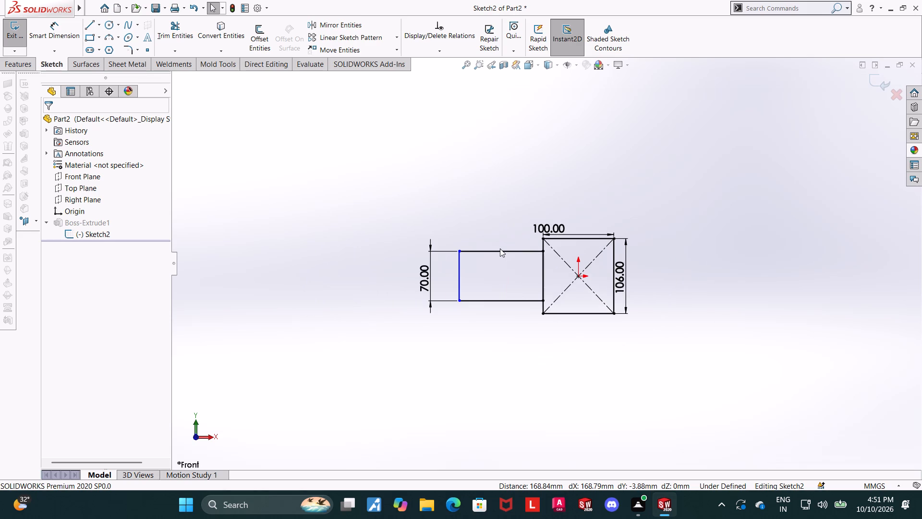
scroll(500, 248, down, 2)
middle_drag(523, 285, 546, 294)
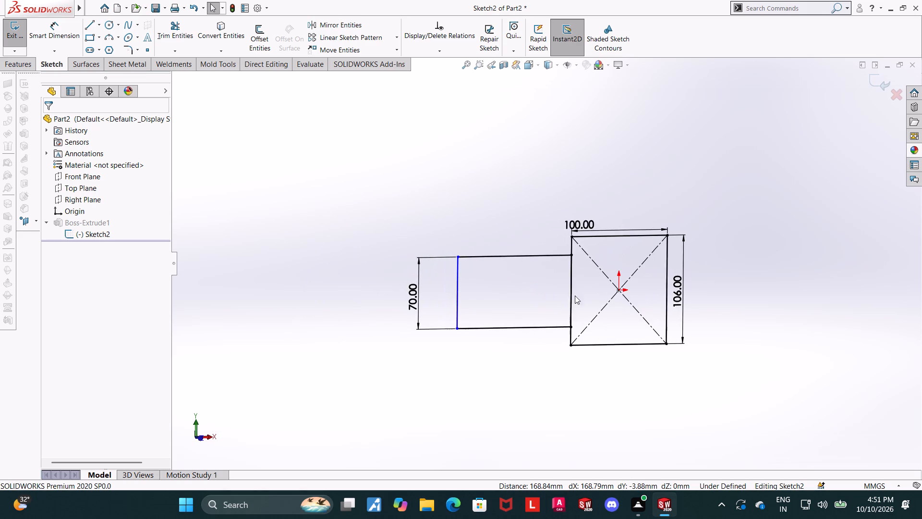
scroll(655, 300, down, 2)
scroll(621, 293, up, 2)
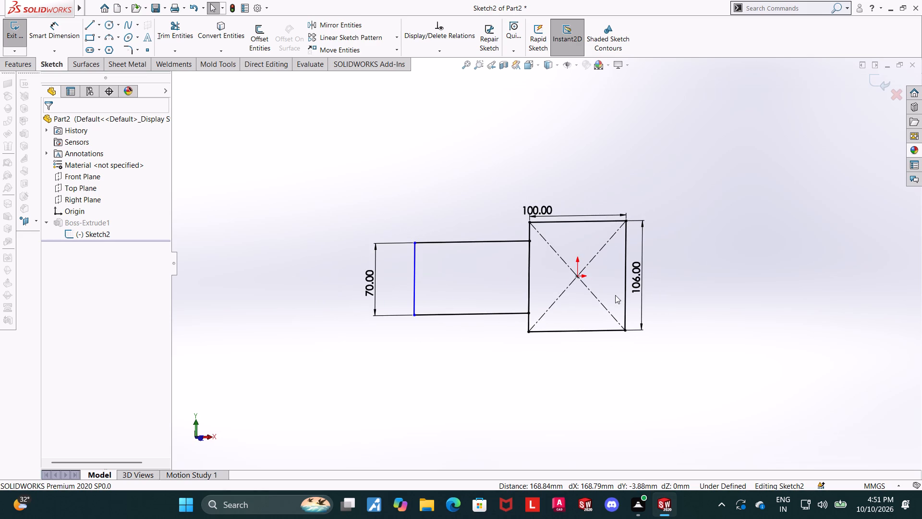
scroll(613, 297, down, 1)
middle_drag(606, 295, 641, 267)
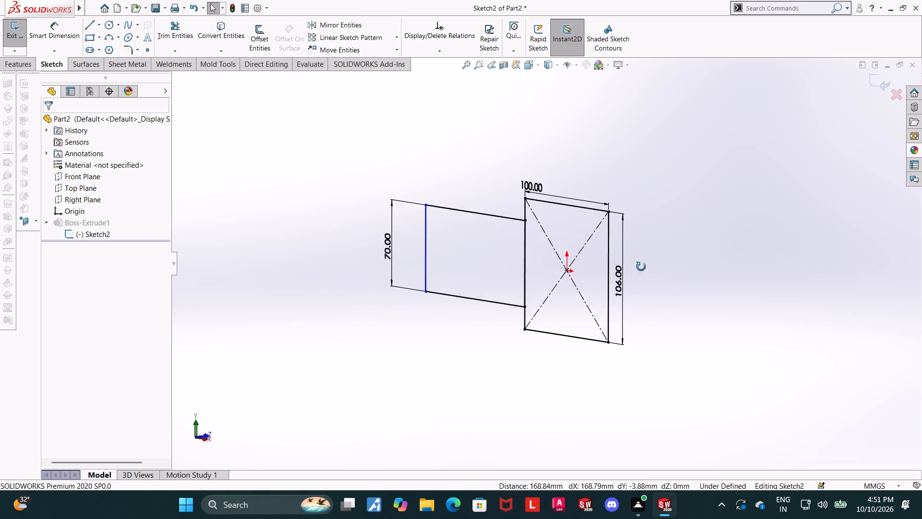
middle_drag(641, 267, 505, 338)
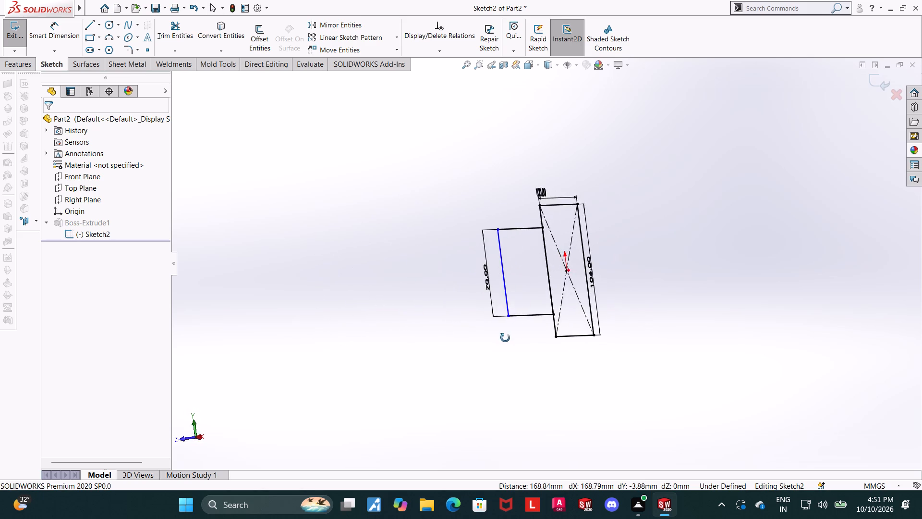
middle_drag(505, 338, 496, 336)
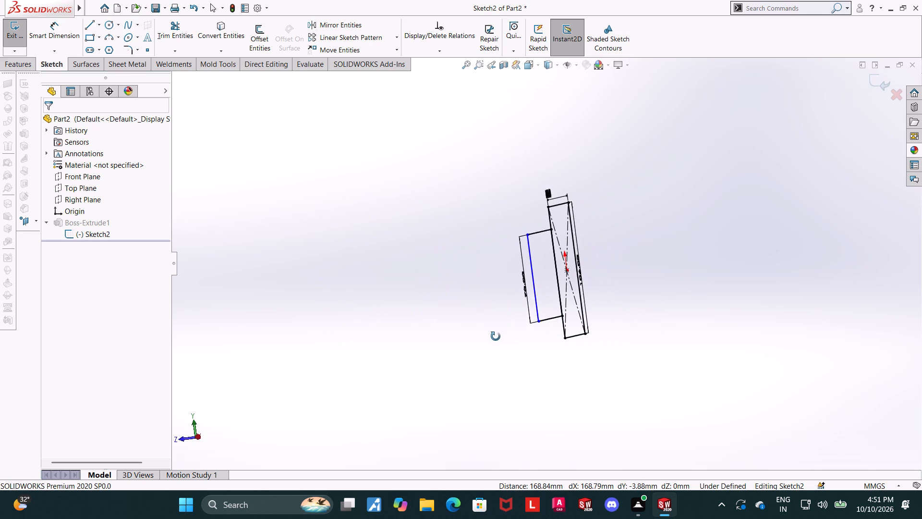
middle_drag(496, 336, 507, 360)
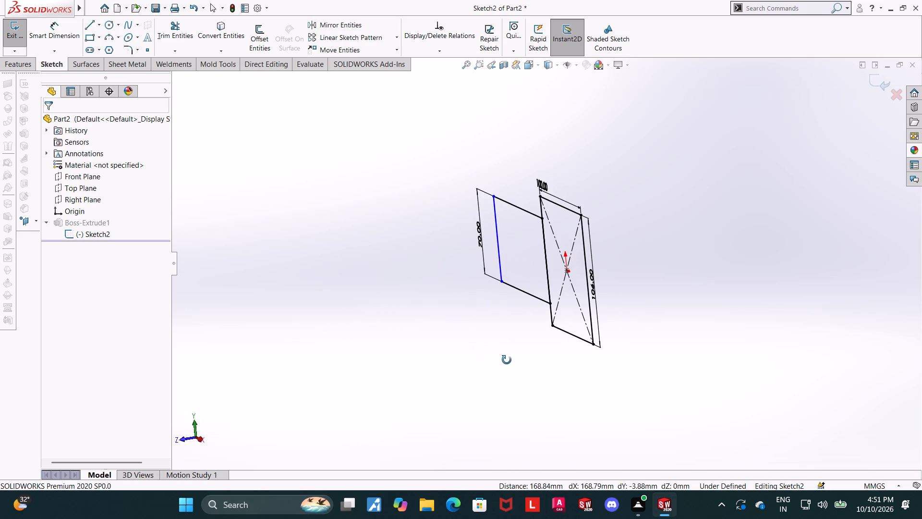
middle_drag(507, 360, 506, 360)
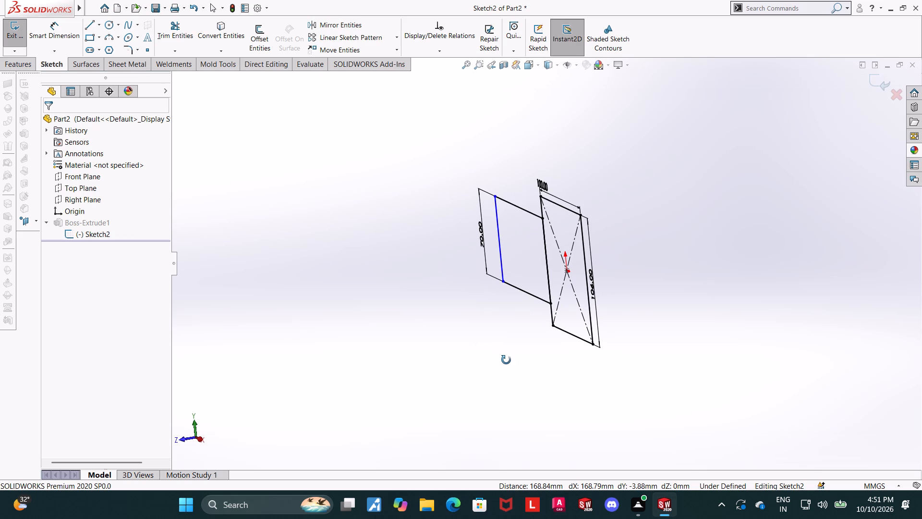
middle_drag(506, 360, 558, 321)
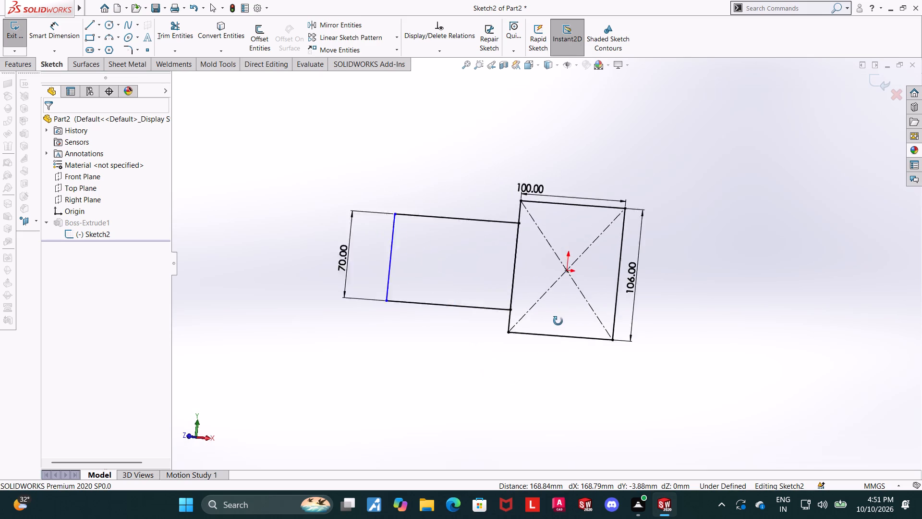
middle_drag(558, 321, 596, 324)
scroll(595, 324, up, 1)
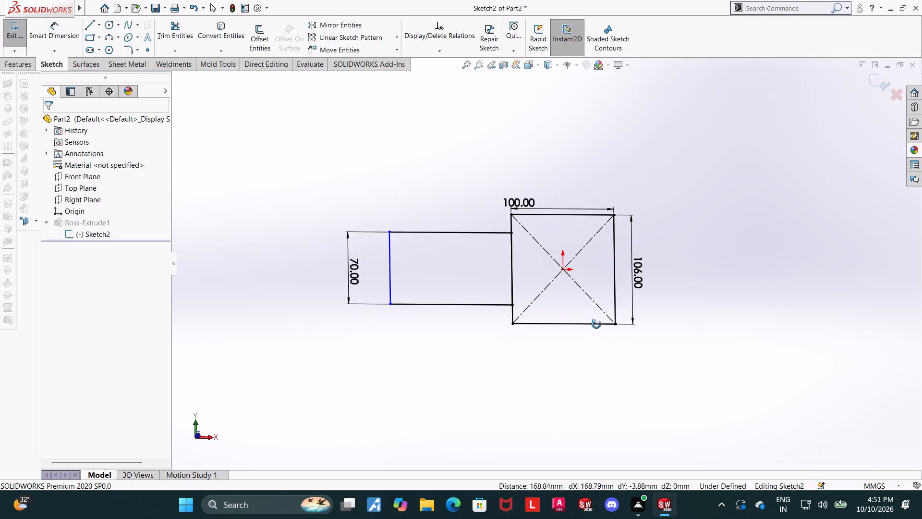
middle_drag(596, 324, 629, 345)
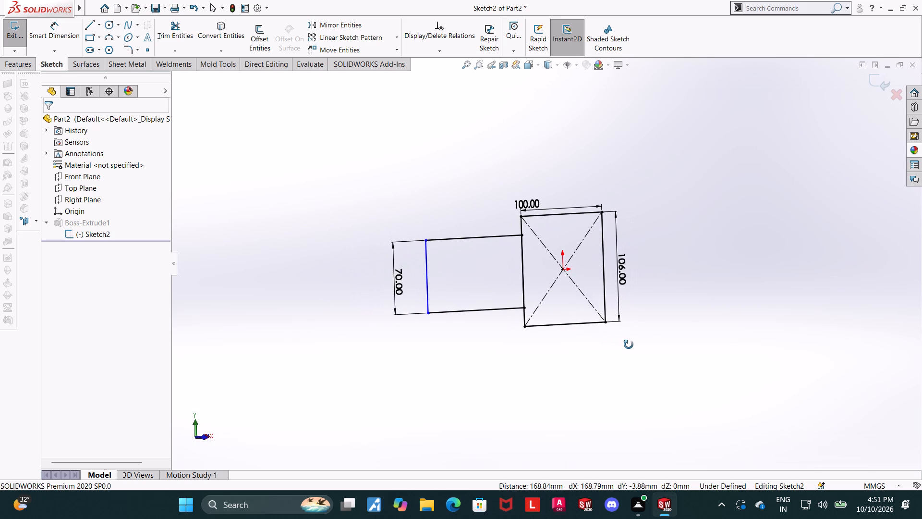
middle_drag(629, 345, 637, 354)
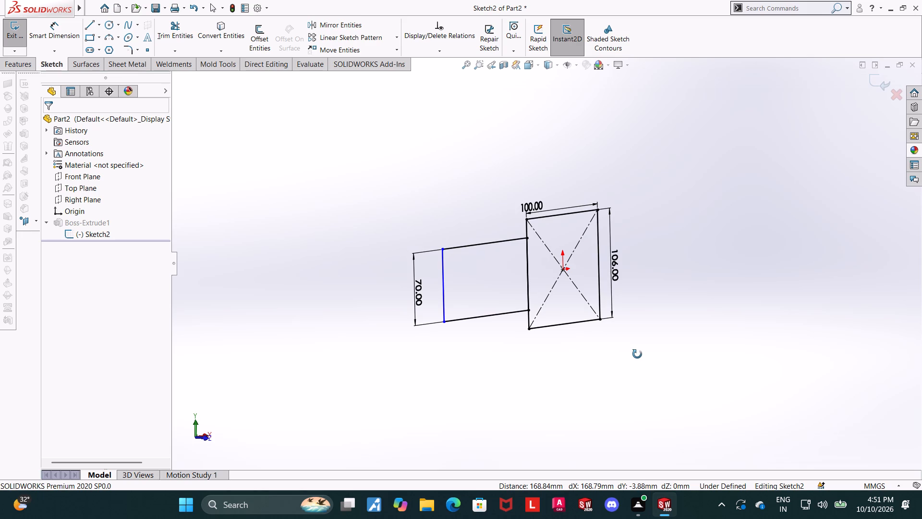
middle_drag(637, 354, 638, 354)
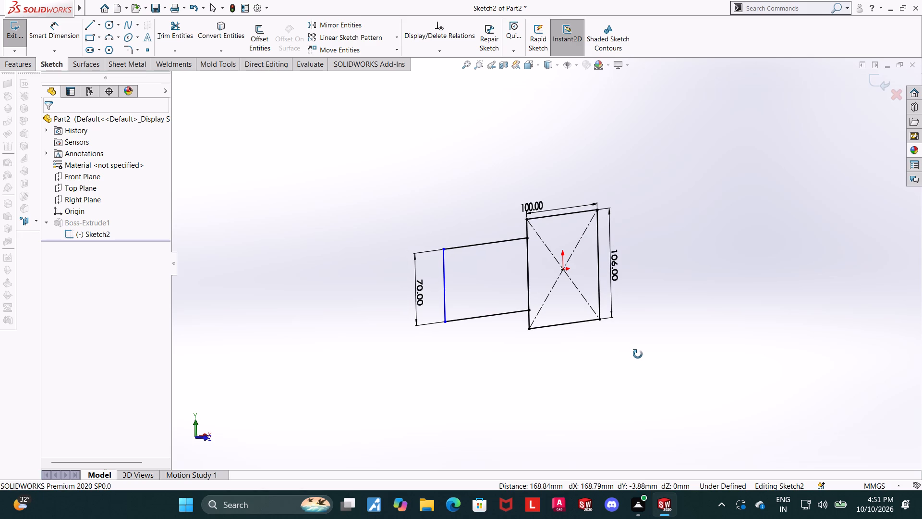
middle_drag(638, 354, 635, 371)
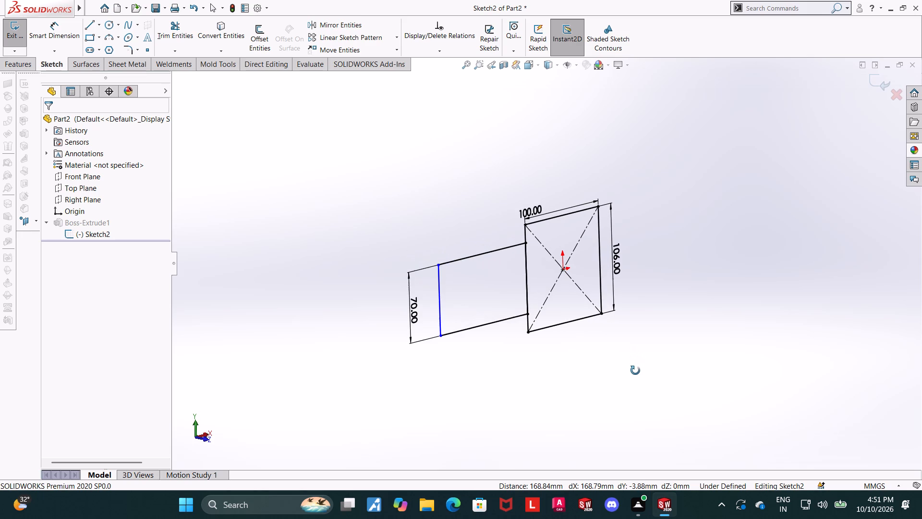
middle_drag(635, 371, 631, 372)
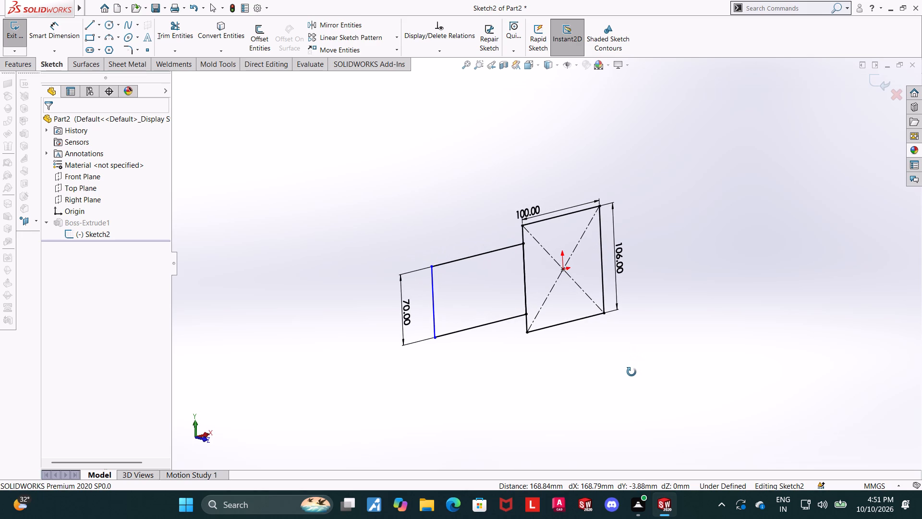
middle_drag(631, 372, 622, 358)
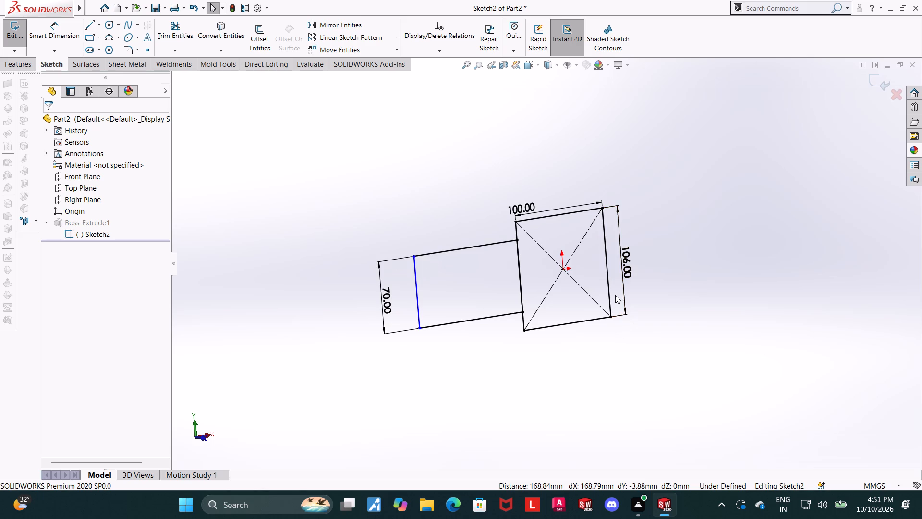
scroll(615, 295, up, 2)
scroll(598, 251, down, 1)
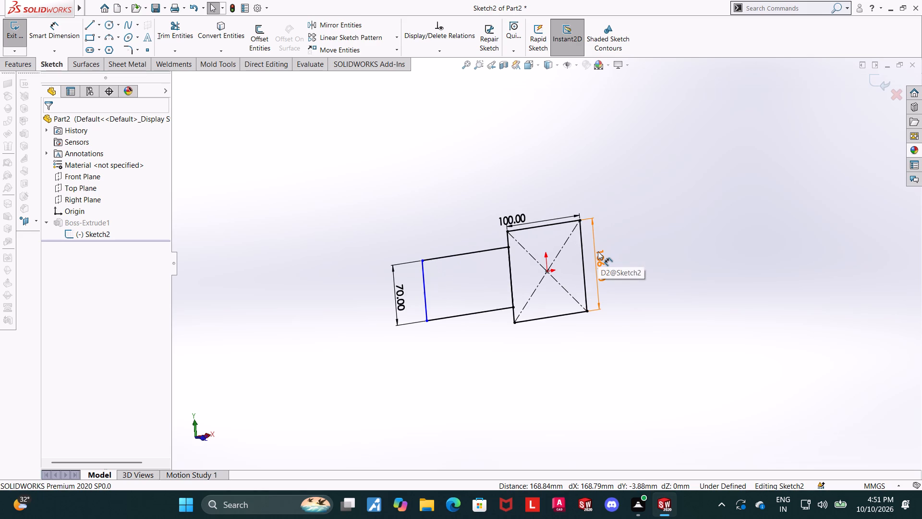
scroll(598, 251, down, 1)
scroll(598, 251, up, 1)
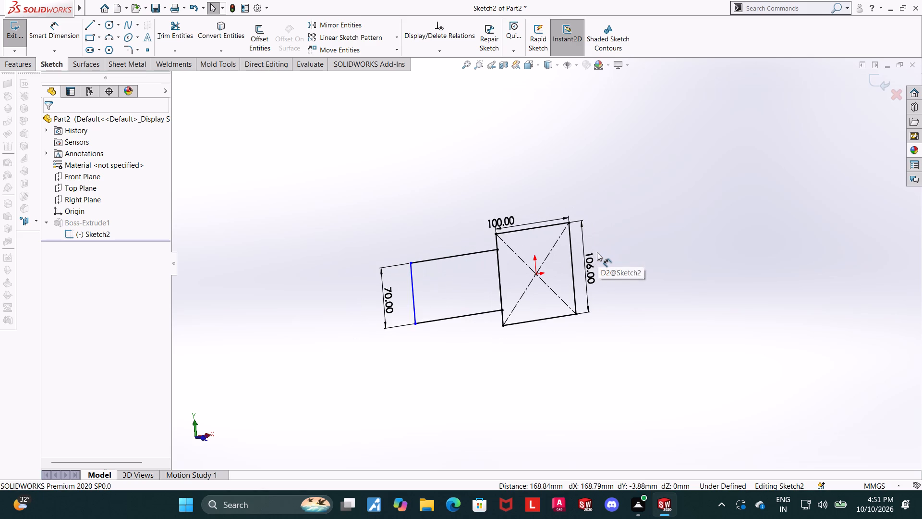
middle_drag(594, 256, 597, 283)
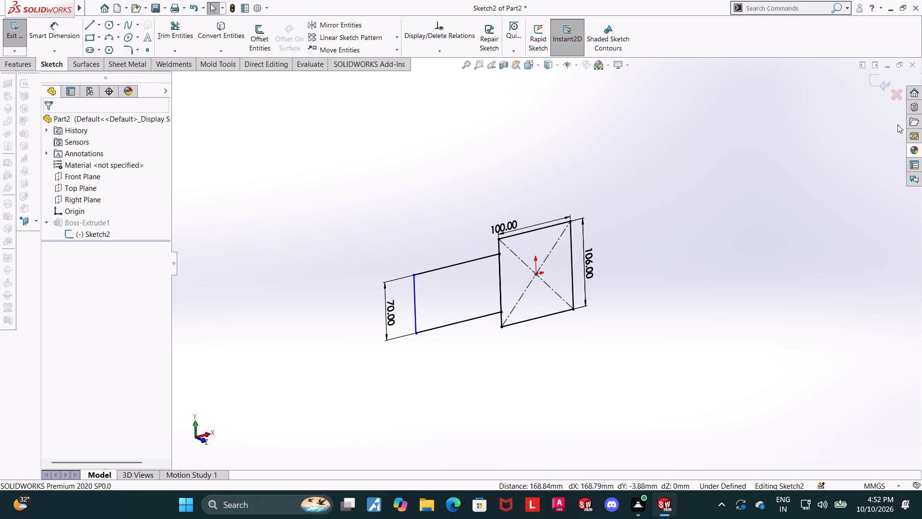
Exit the edited base sketch, choosing to rebuild the extrusion anyway.
click(879, 72)
click(458, 265)
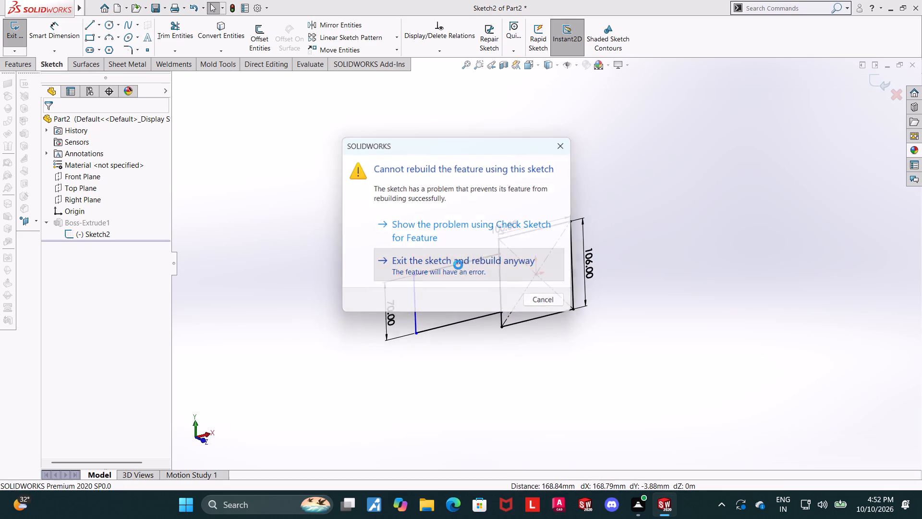
click(353, 82)
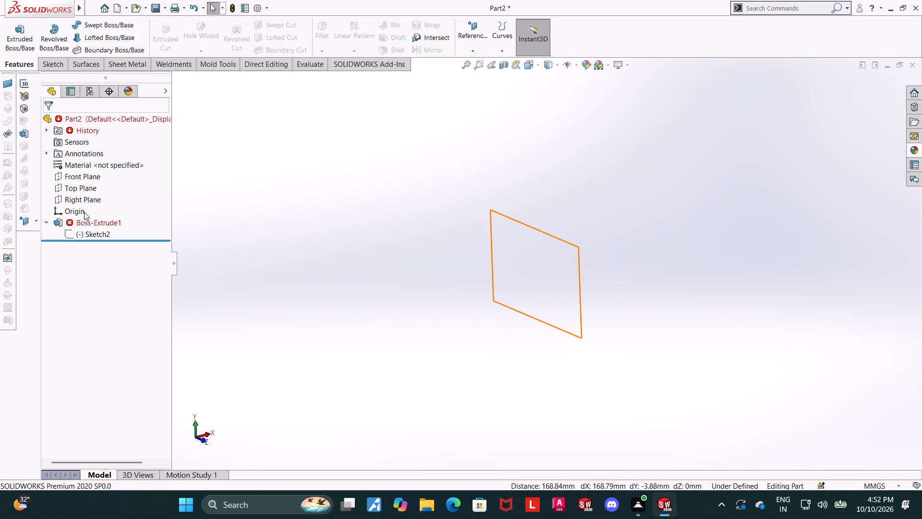
Open the extrusion's base sketch for editing.
click(50, 221)
click(78, 222)
click(89, 198)
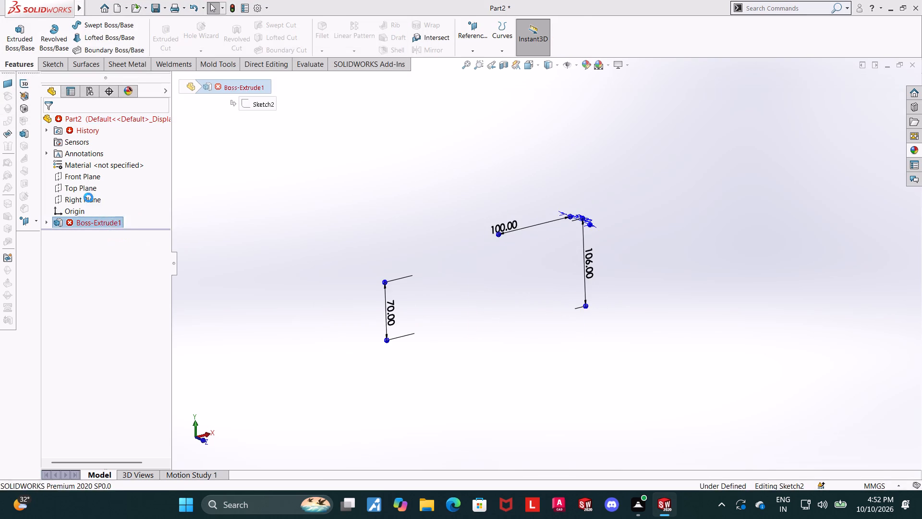
click(69, 121)
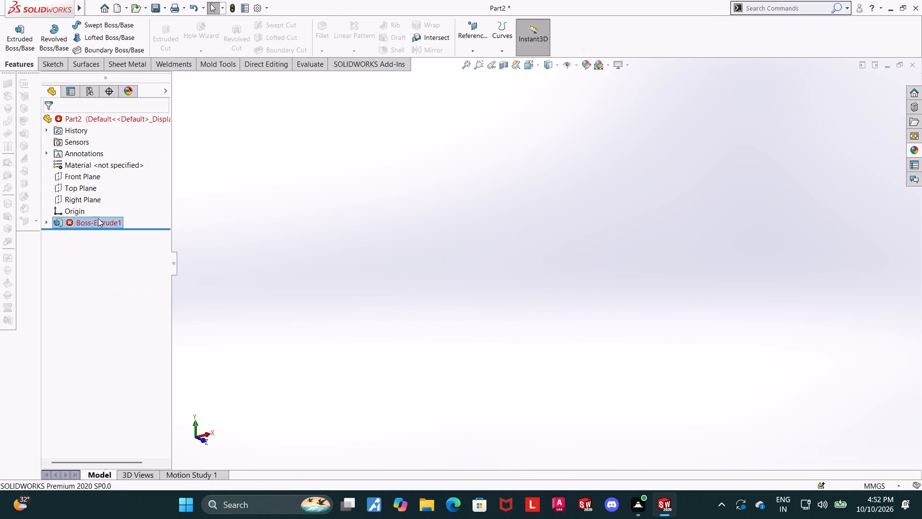
click(49, 219)
click(84, 236)
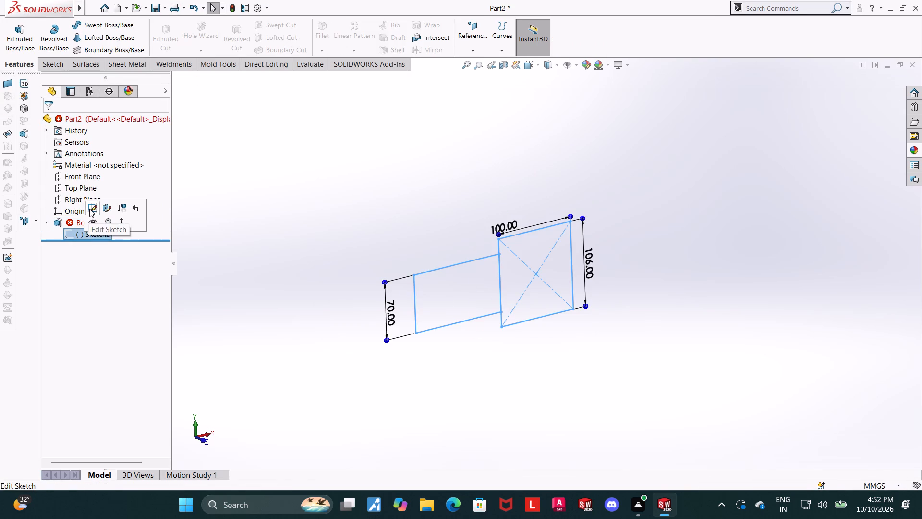
click(89, 209)
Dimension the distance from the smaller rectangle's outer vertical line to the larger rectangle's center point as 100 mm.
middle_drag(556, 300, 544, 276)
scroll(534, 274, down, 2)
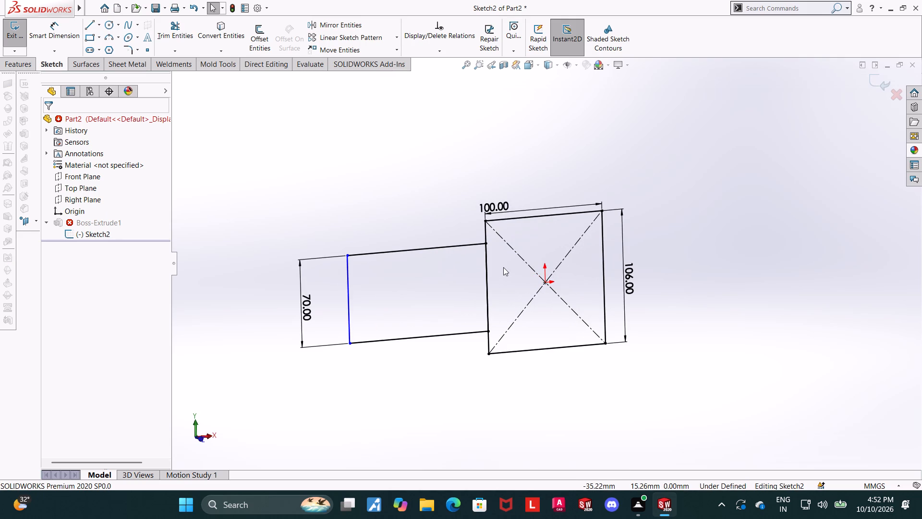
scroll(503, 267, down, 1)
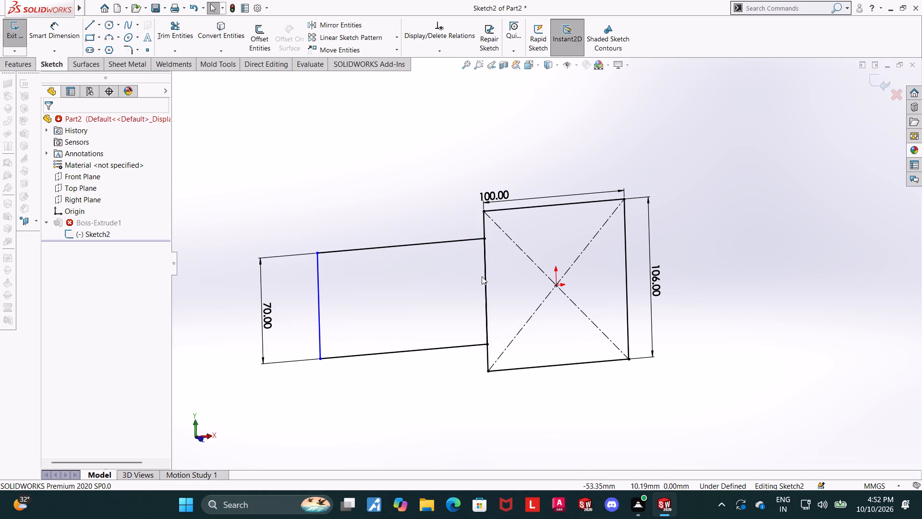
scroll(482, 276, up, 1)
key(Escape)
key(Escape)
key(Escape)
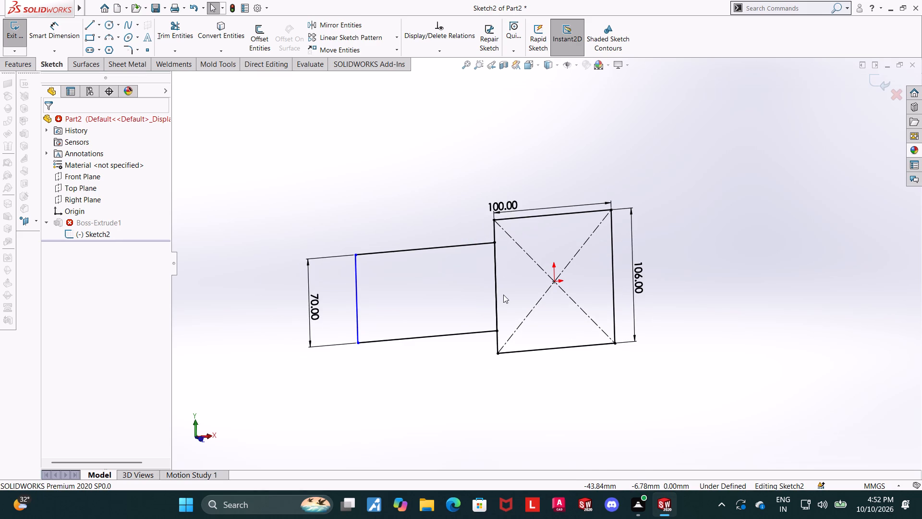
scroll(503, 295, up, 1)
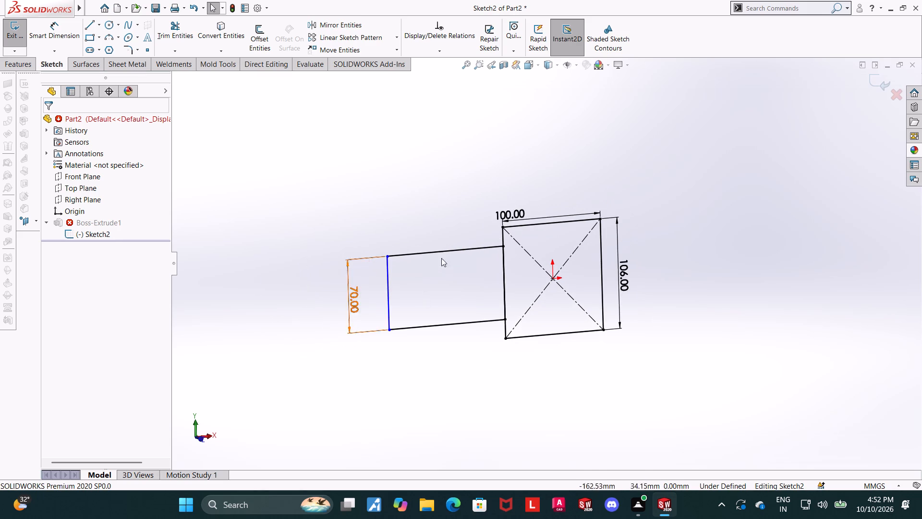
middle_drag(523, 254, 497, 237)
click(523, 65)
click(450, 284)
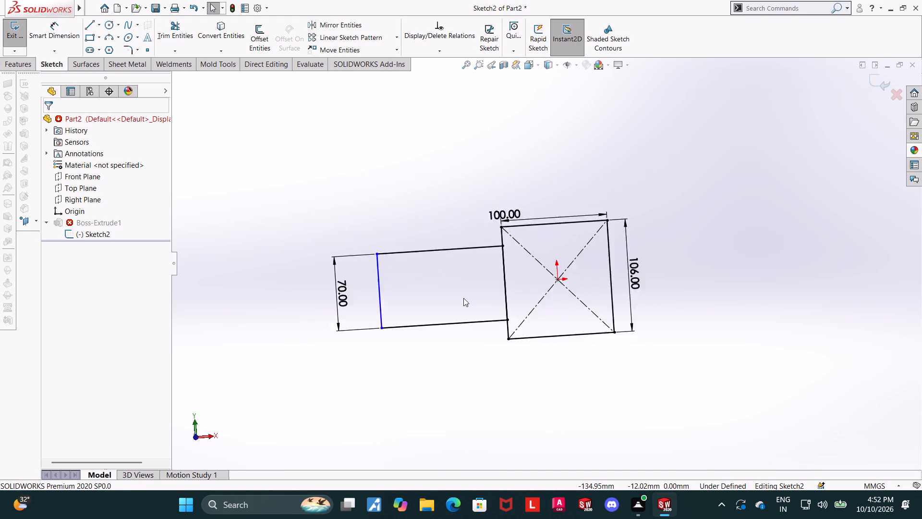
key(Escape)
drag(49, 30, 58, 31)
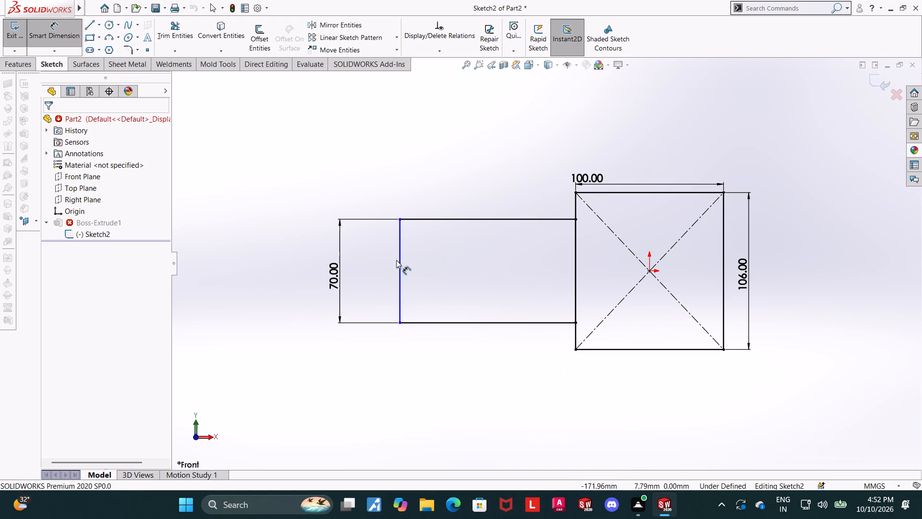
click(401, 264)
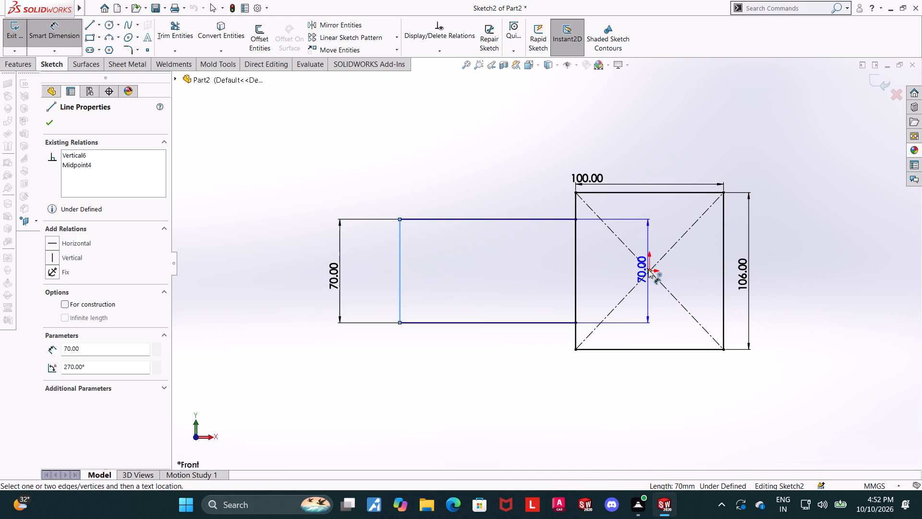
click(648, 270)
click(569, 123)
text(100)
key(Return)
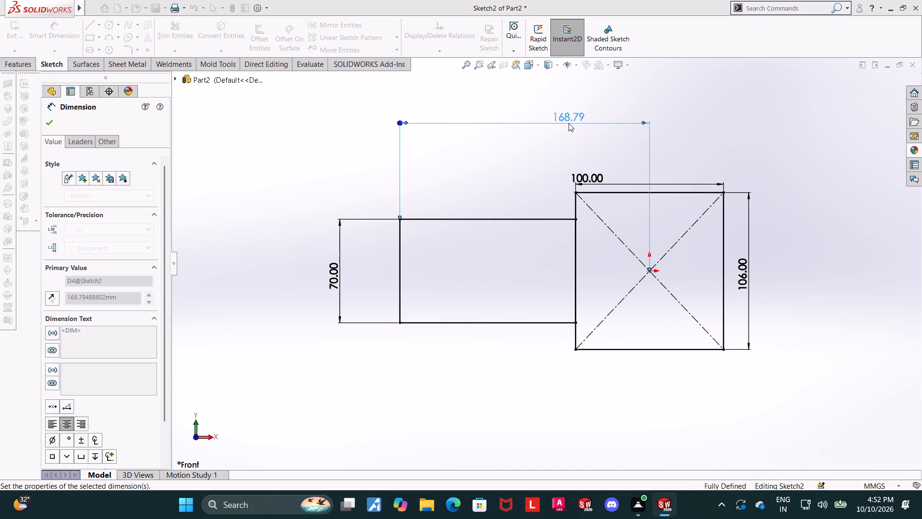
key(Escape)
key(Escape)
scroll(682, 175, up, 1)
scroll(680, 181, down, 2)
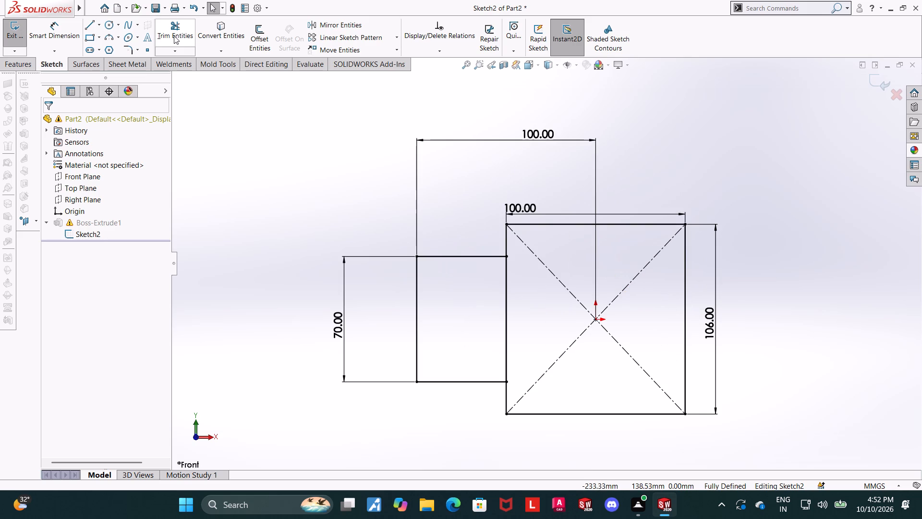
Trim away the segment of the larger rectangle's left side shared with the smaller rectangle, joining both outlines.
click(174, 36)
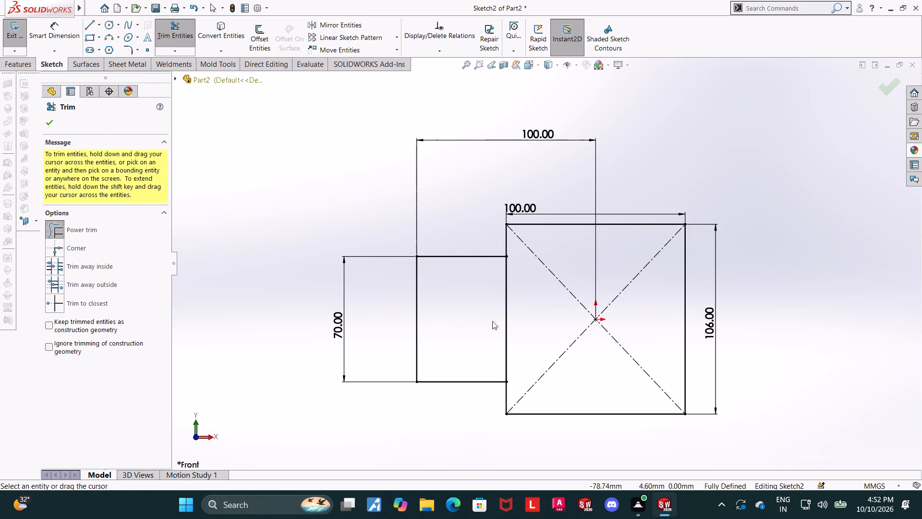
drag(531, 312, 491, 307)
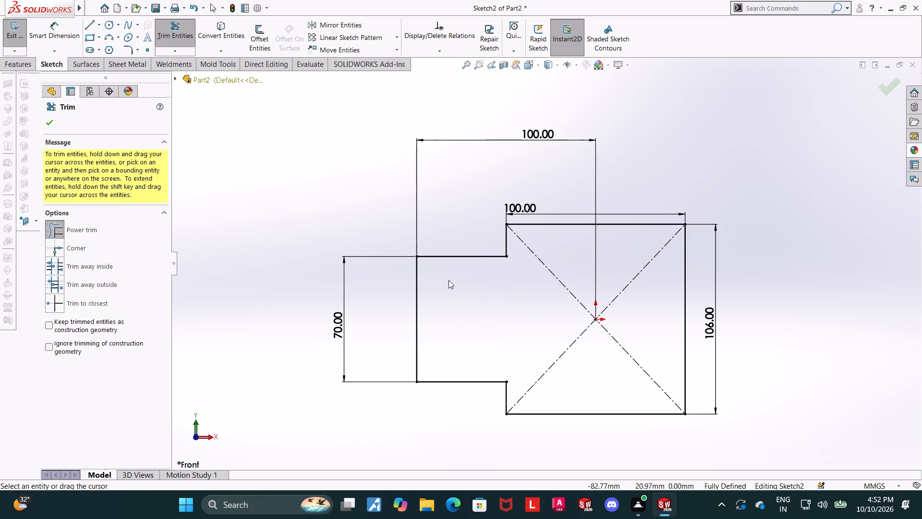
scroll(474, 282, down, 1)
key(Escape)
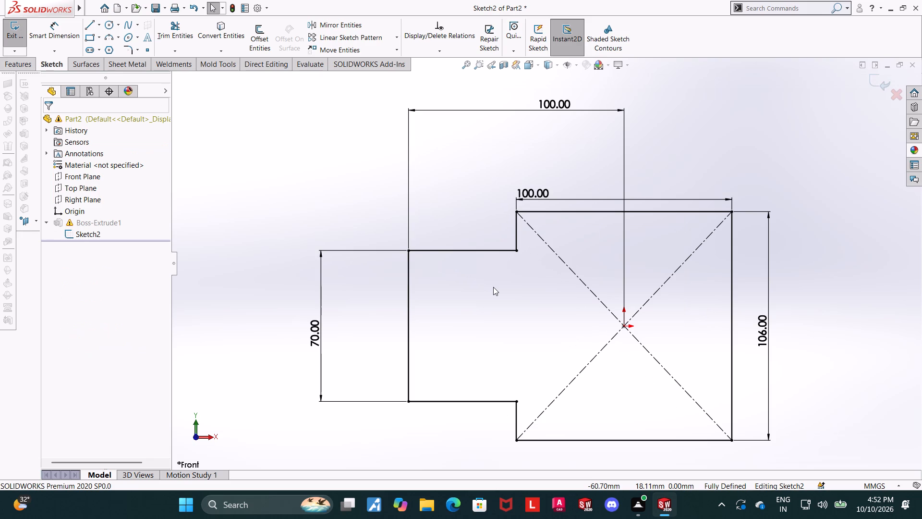
Examine the trimmed sketch outline and its dimensions from an angle and face-on.
scroll(842, 307, up, 3)
middle_drag(680, 296, 726, 316)
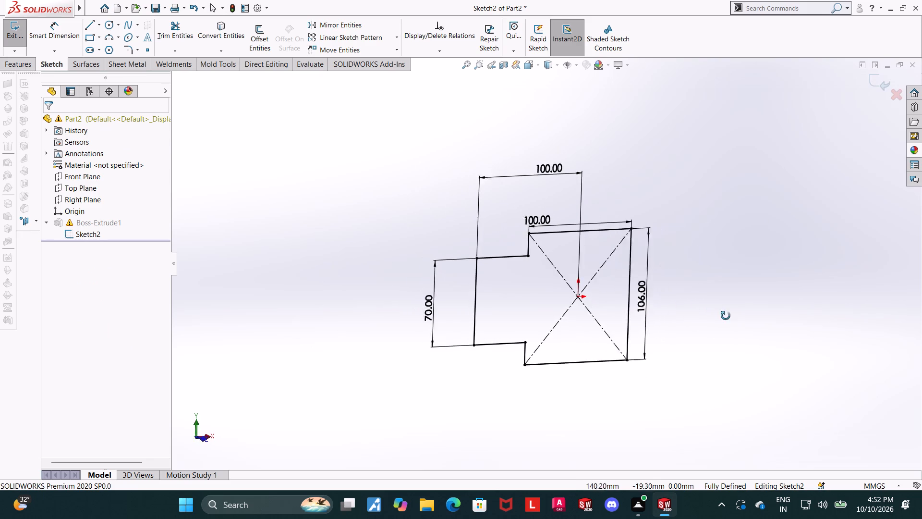
middle_drag(726, 316, 746, 325)
scroll(740, 321, up, 2)
scroll(723, 308, down, 1)
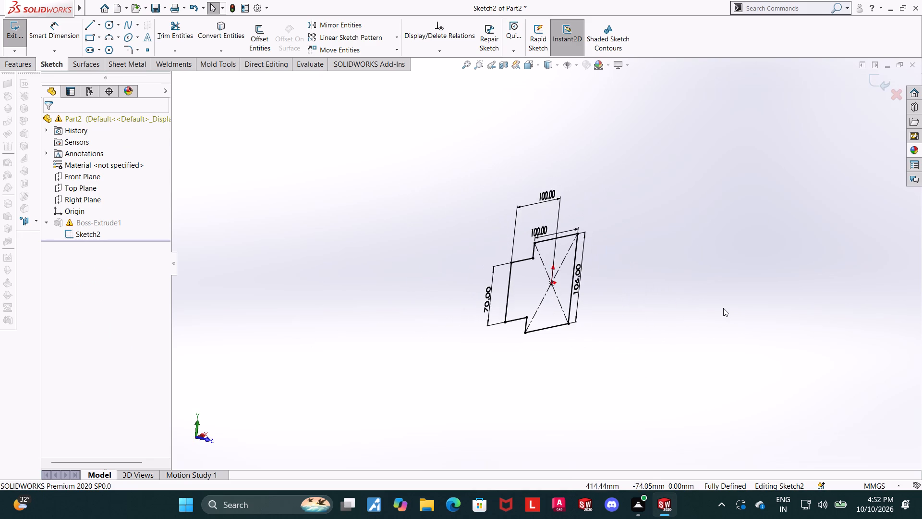
scroll(723, 308, down, 1)
key(Escape)
key(Escape)
middle_drag(502, 277, 464, 253)
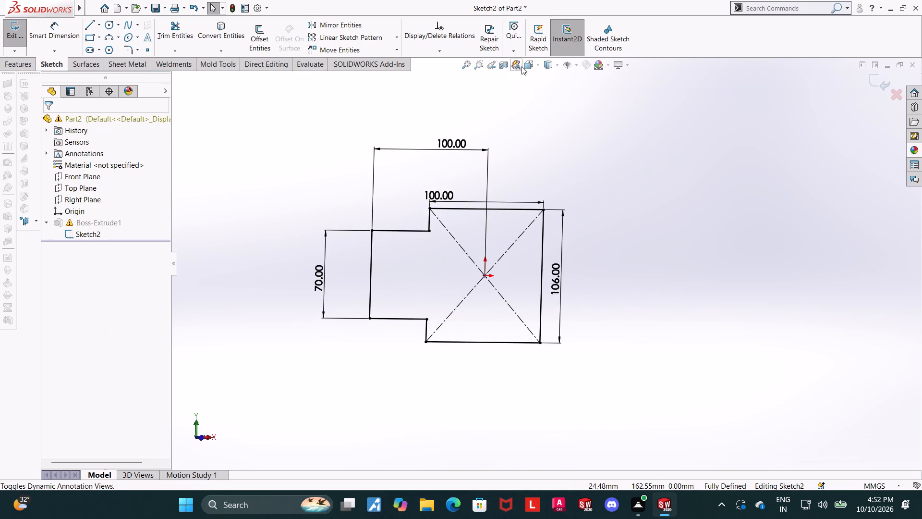
click(525, 67)
click(478, 309)
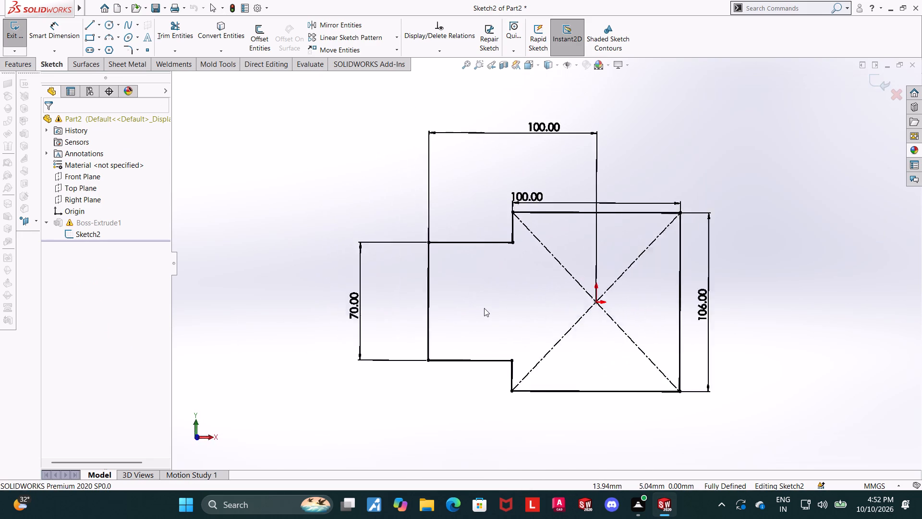
scroll(556, 323, up, 2)
scroll(558, 273, down, 1)
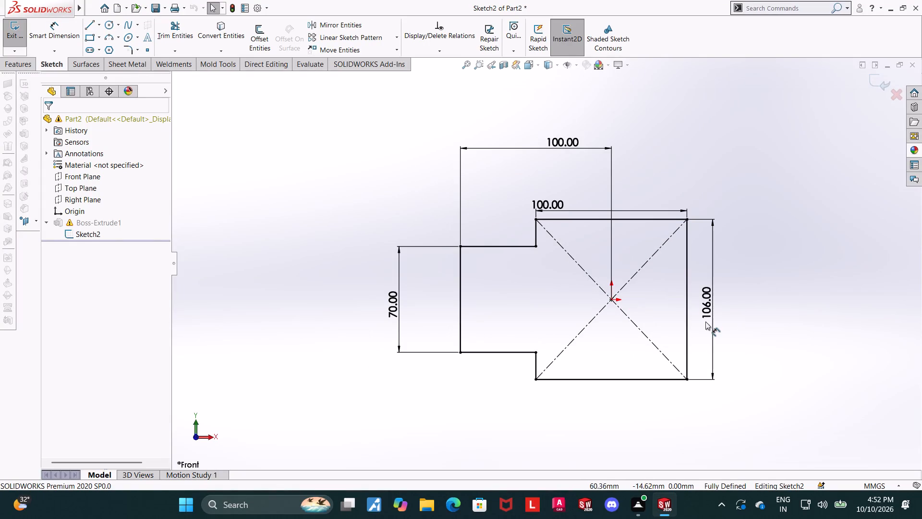
scroll(706, 321, down, 1)
key(Escape)
key(Escape)
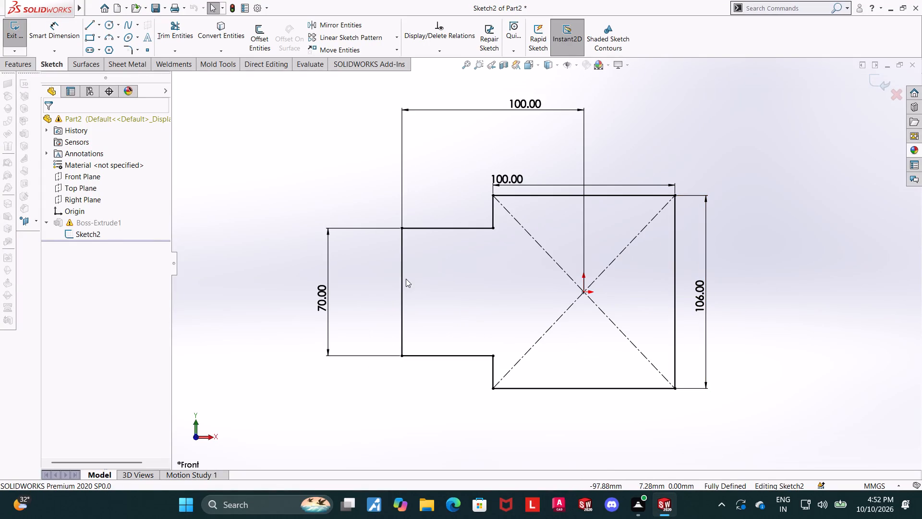
middle_drag(407, 279, 421, 297)
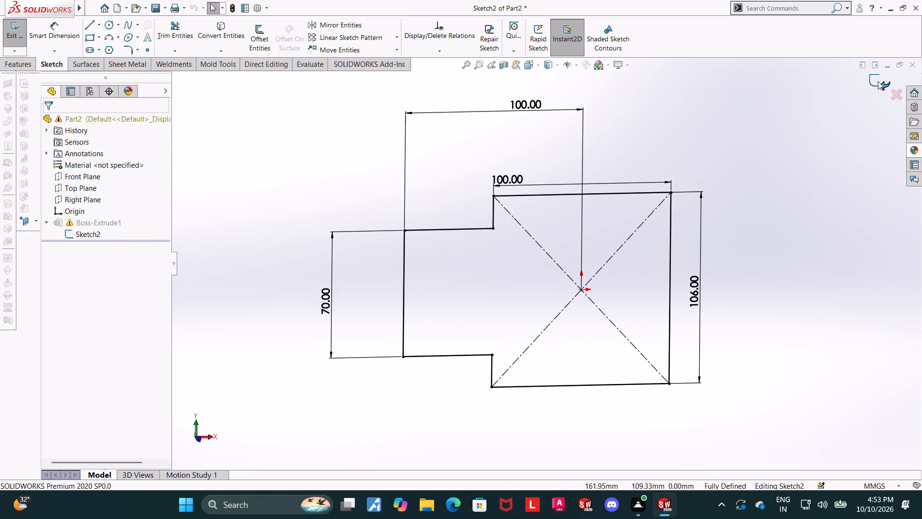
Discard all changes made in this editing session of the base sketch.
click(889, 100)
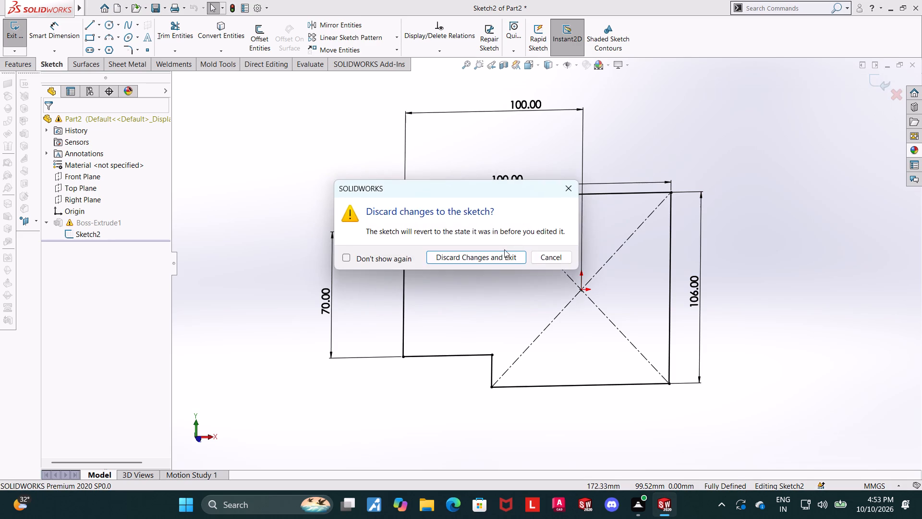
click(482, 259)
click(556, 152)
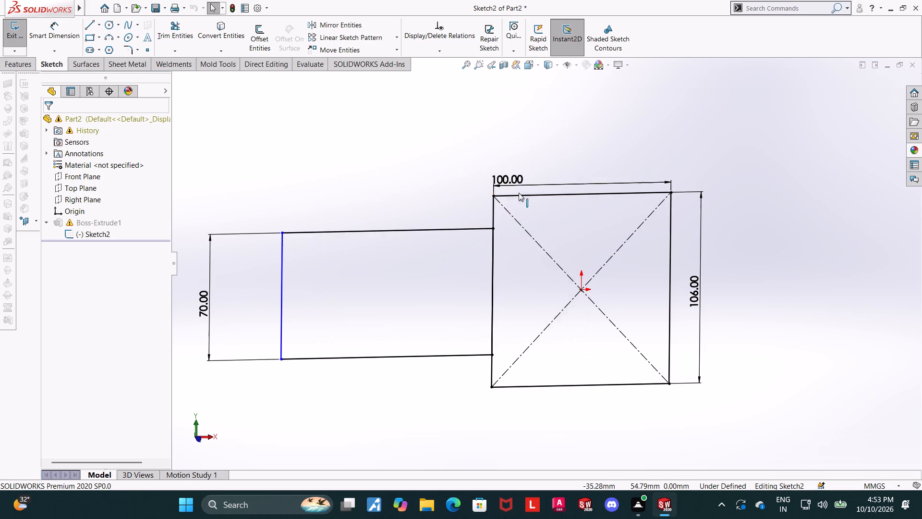
Trim away the upper, lower and outer lines of the smaller left-hand rectangle.
click(182, 21)
drag(322, 148, 286, 309)
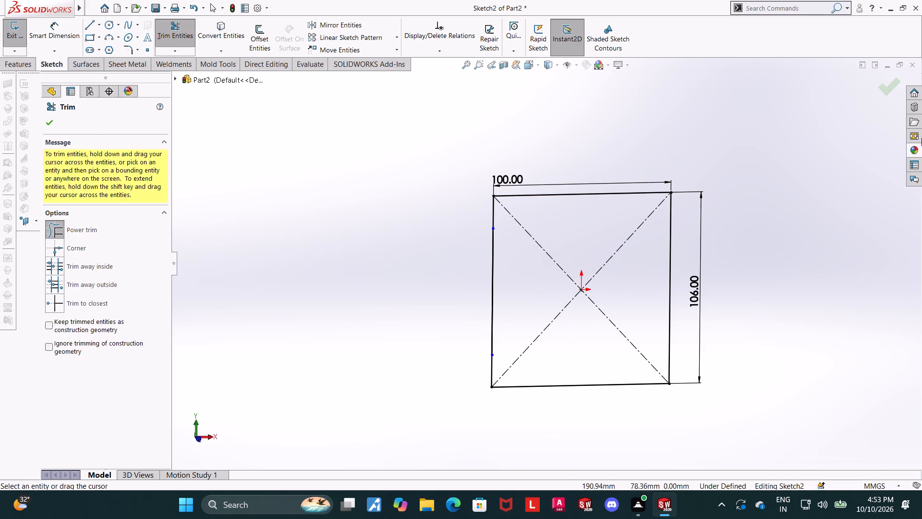
click(878, 88)
Exit the base sketch, choosing to rebuild the extrusion anyway, and dismiss the error report.
middle_drag(716, 180, 743, 215)
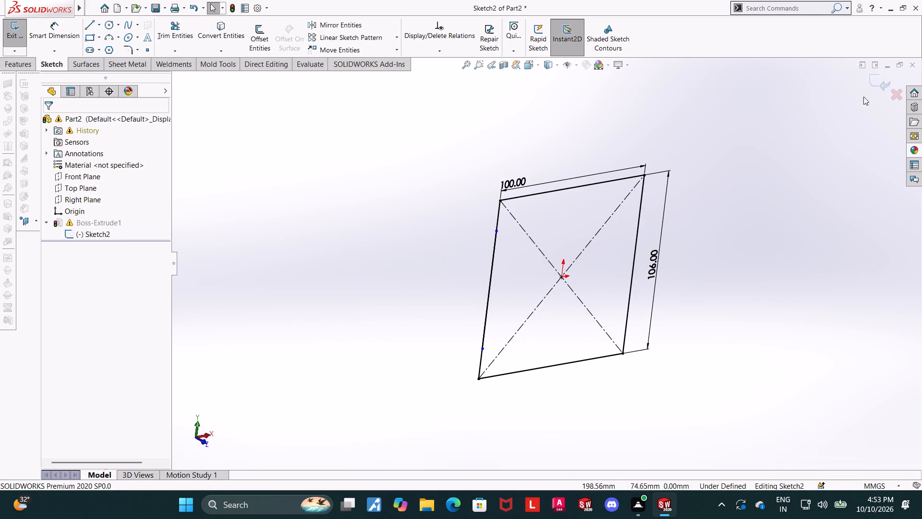
click(875, 77)
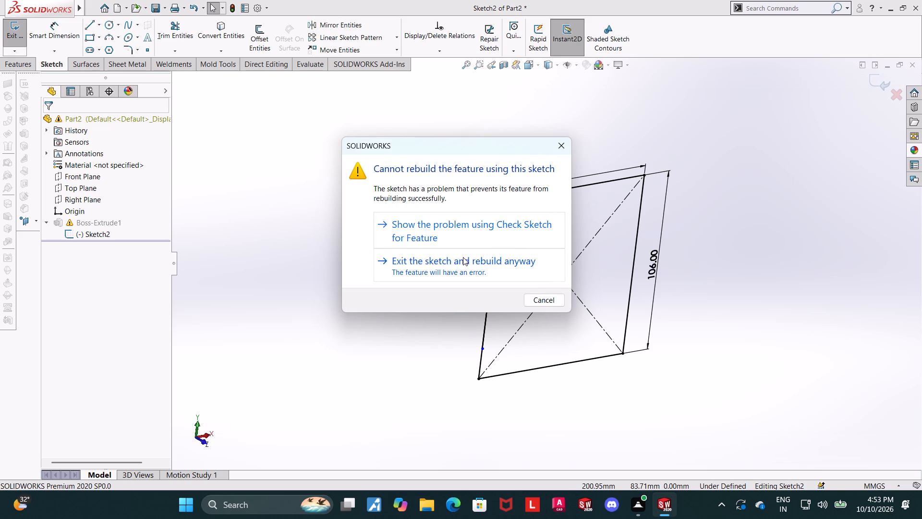
click(463, 257)
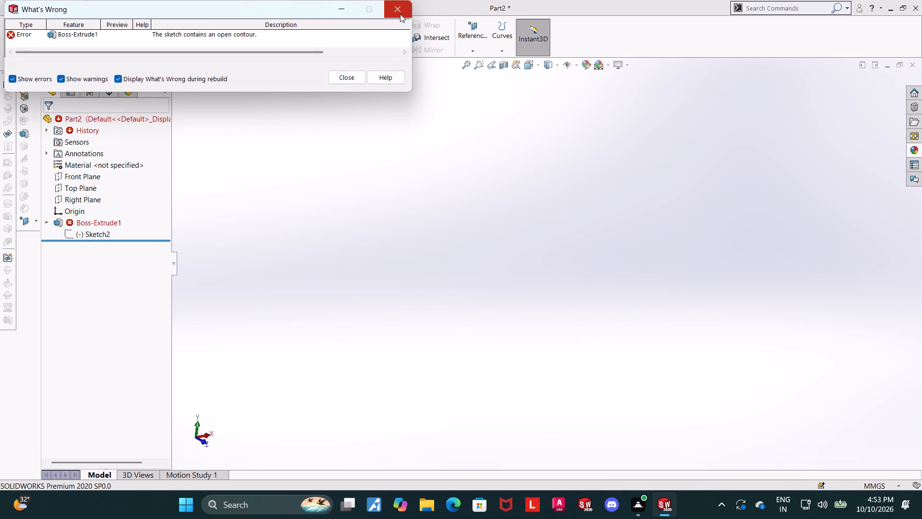
click(400, 13)
Reopen the extrusion's base sketch for editing and orient it to the front view.
click(86, 235)
click(91, 212)
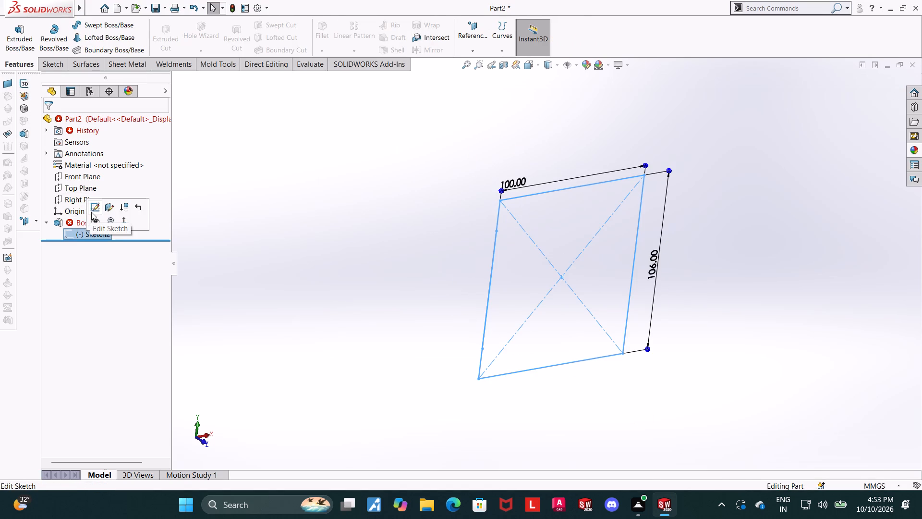
middle_drag(450, 261, 430, 249)
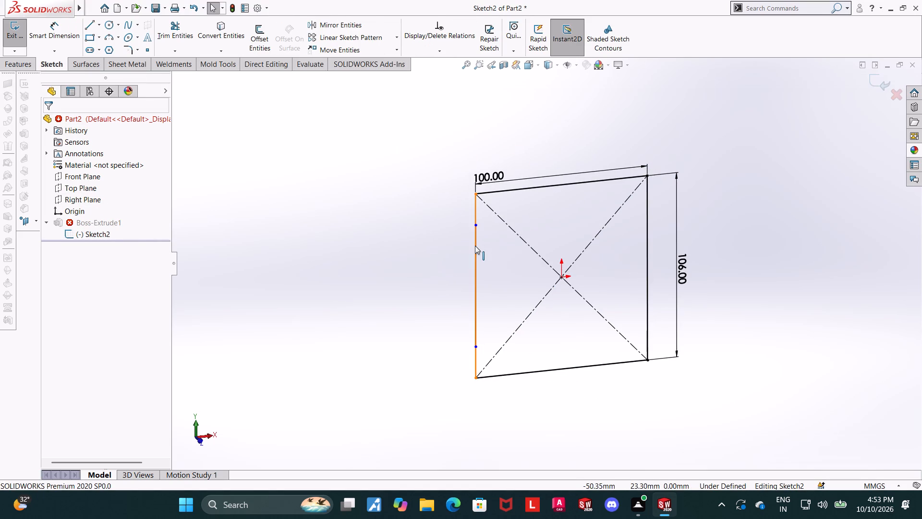
click(475, 246)
key(Escape)
key(Escape)
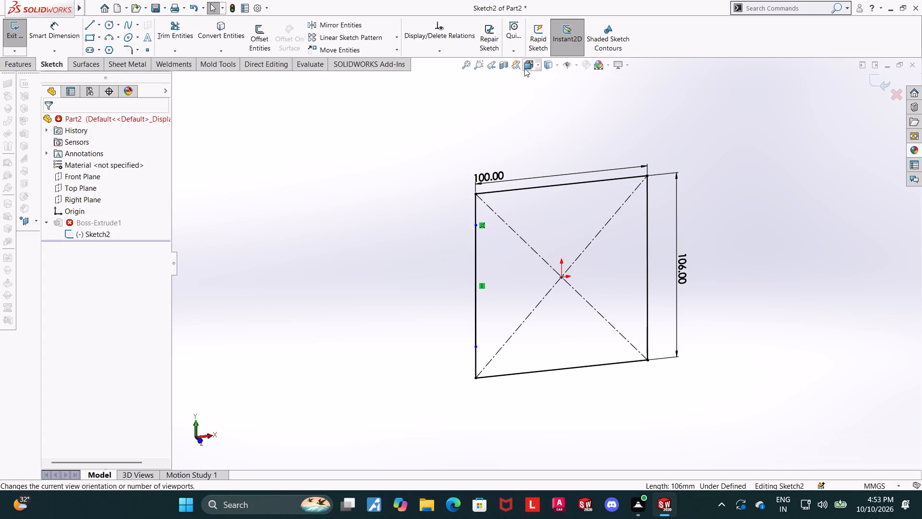
click(524, 68)
click(415, 343)
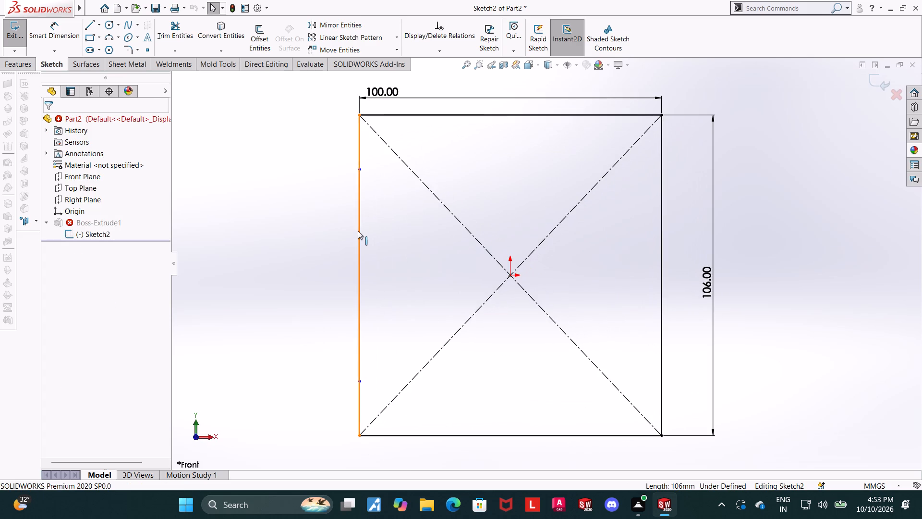
click(358, 231)
key(Escape)
key(Escape)
Move the upper leftover endpoint on the rectangle's left side down close to the lower leftover endpoint.
drag(359, 171, 326, 302)
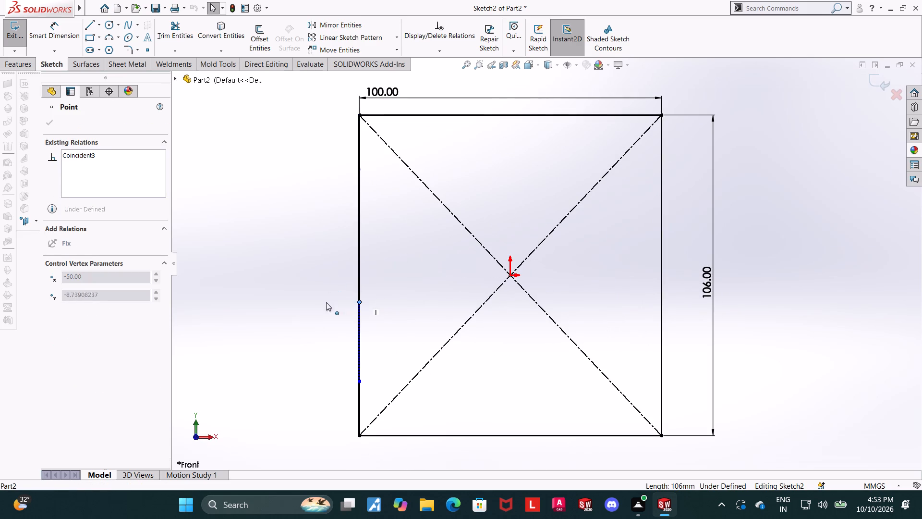
drag(326, 302, 353, 371)
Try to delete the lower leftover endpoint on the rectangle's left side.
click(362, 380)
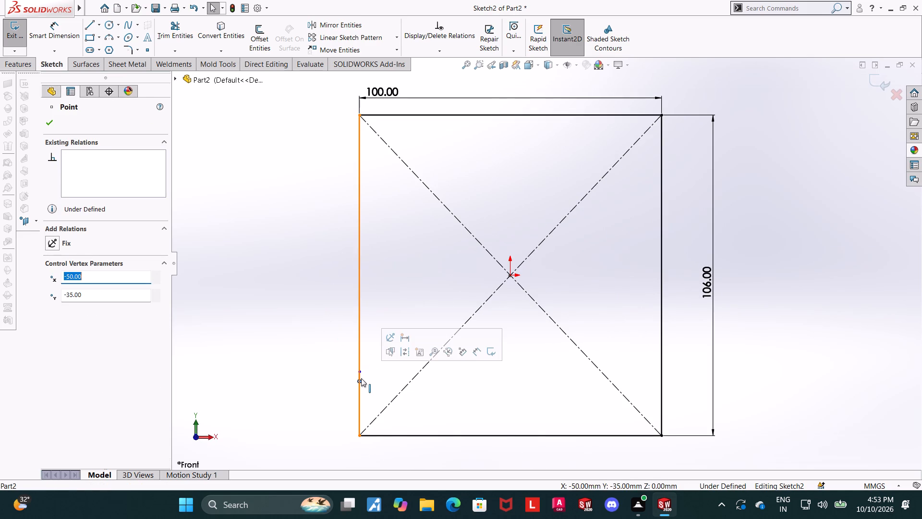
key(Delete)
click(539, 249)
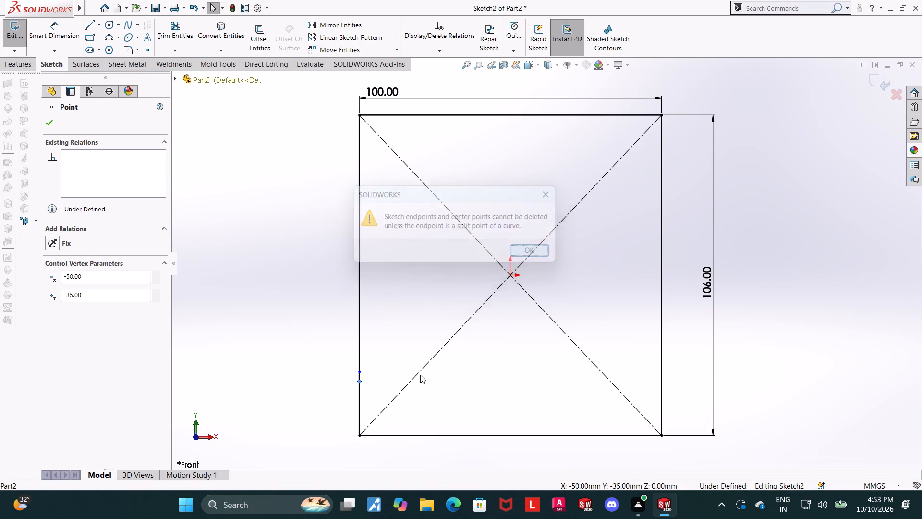
Power-trim the rectangle's left side back to above the short leftover segment lying on it.
scroll(398, 379, down, 7)
click(397, 319)
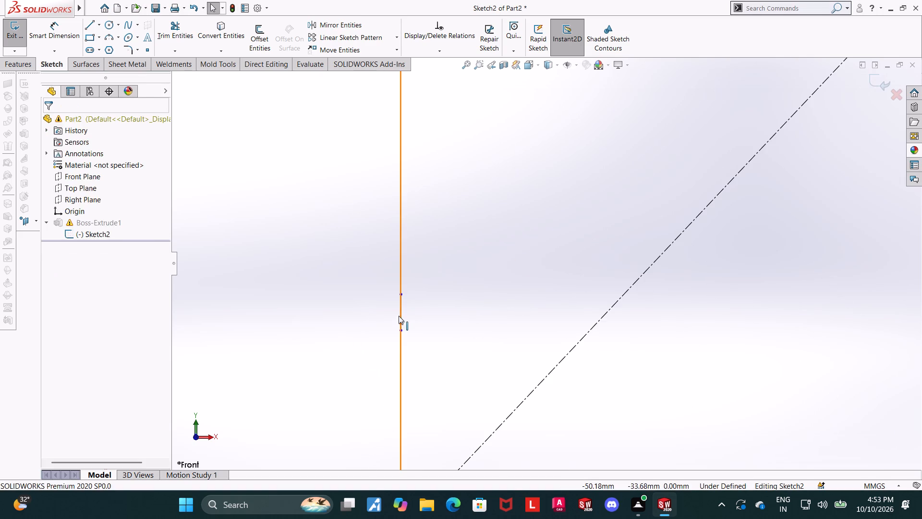
click(399, 316)
key(Escape)
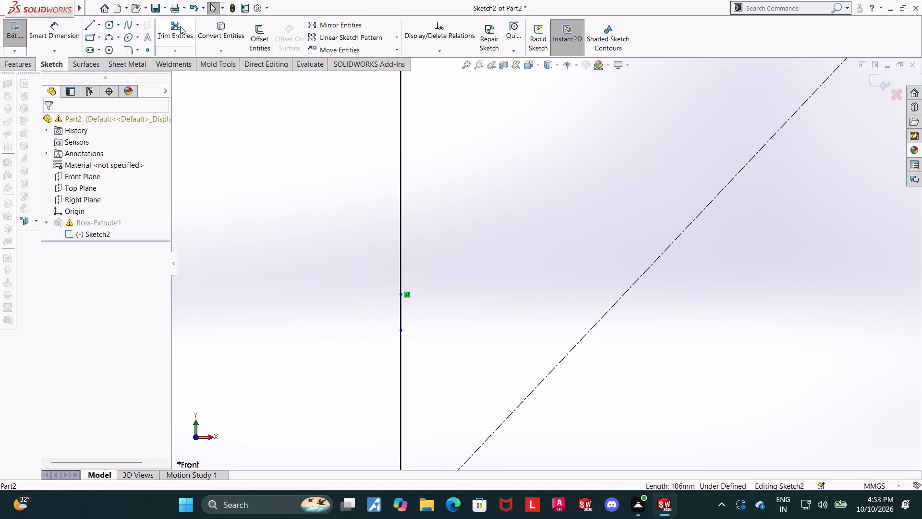
click(180, 26)
drag(400, 198, 359, 211)
Delete the short leftover line segment below the trimmed left side.
click(398, 307)
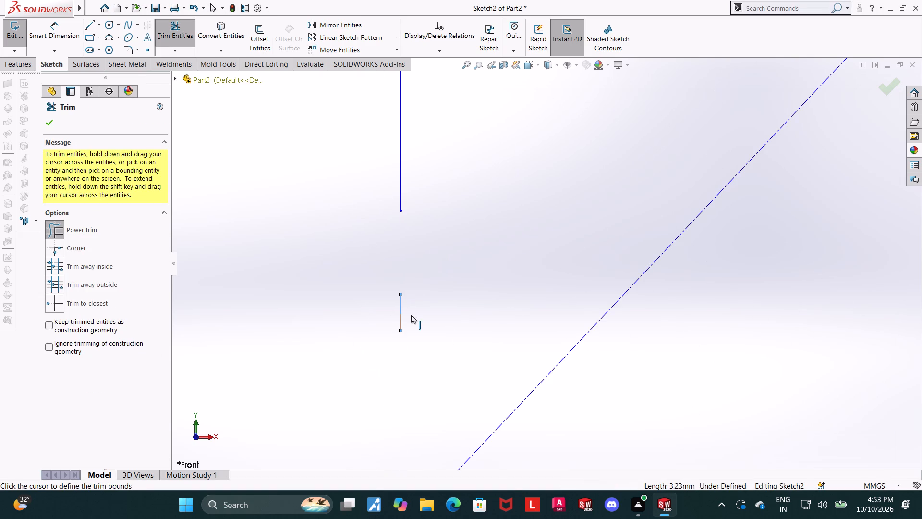
key(Delete)
key(Escape)
key(Escape)
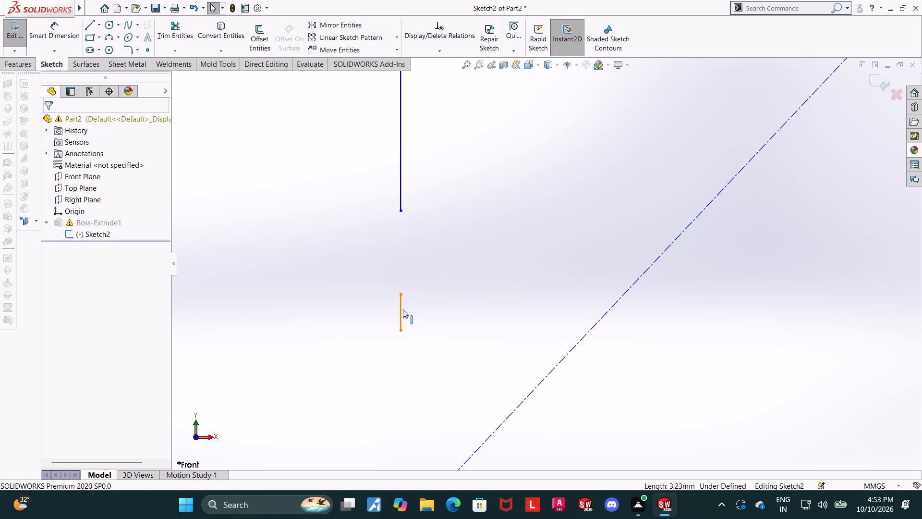
click(403, 309)
key(Delete)
scroll(403, 309, down, 2)
scroll(412, 303, up, 7)
key(Escape)
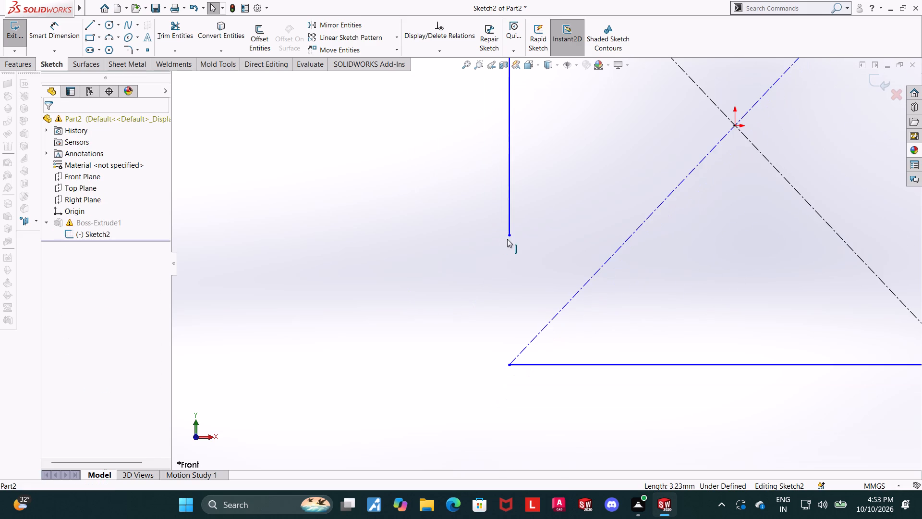
Merge the open lower end of the left side with the rectangle's bottom-left corner point.
click(508, 236)
ctrl+click(510, 363)
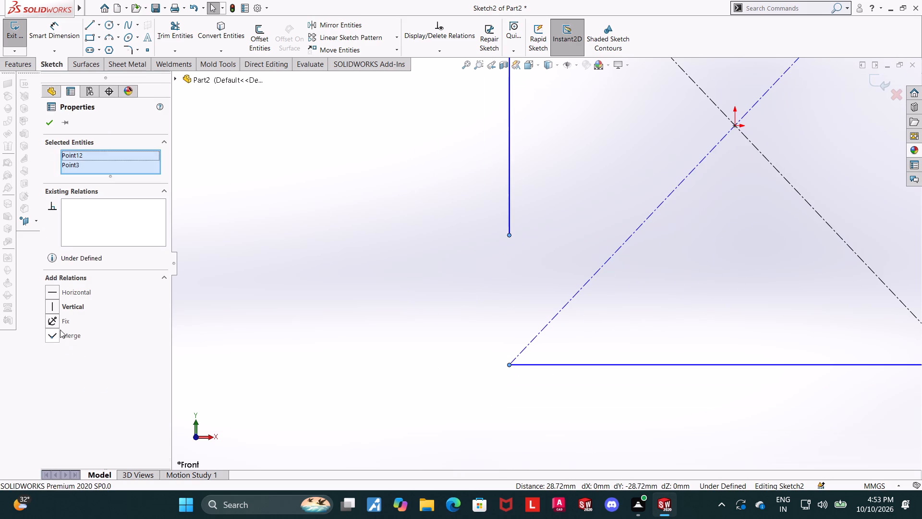
click(56, 334)
scroll(287, 345, up, 6)
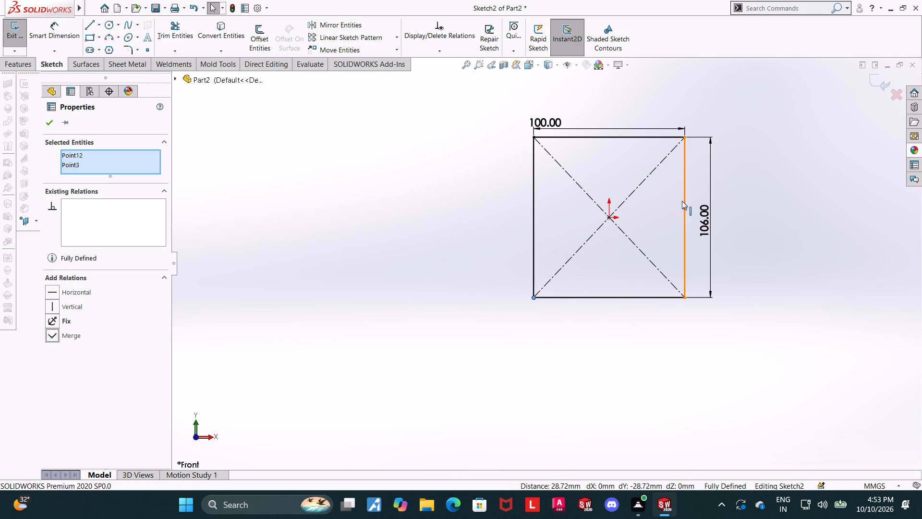
key(Escape)
Exit the repaired base sketch and rebuild the extrusion.
scroll(735, 204, down, 2)
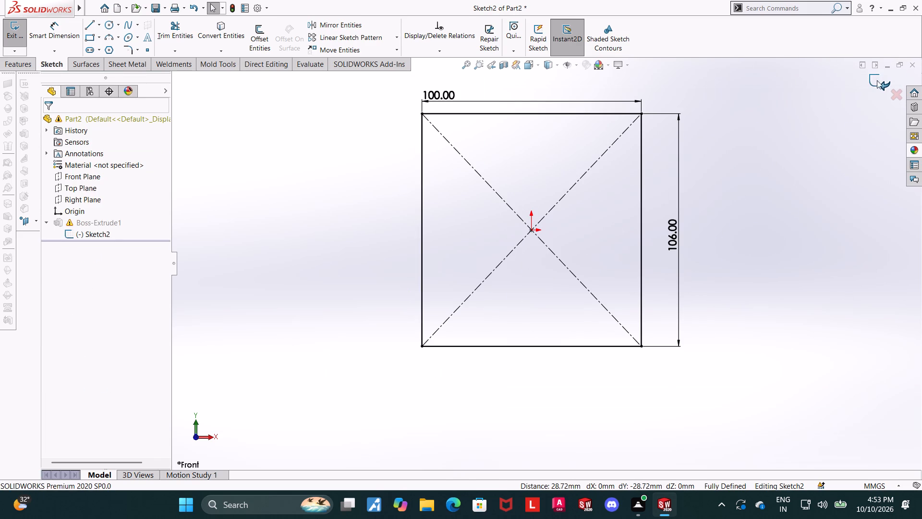
click(880, 78)
Start a new sketch on the Front Plane and orient the view normal to it.
middle_drag(694, 140, 728, 186)
scroll(683, 198, up, 2)
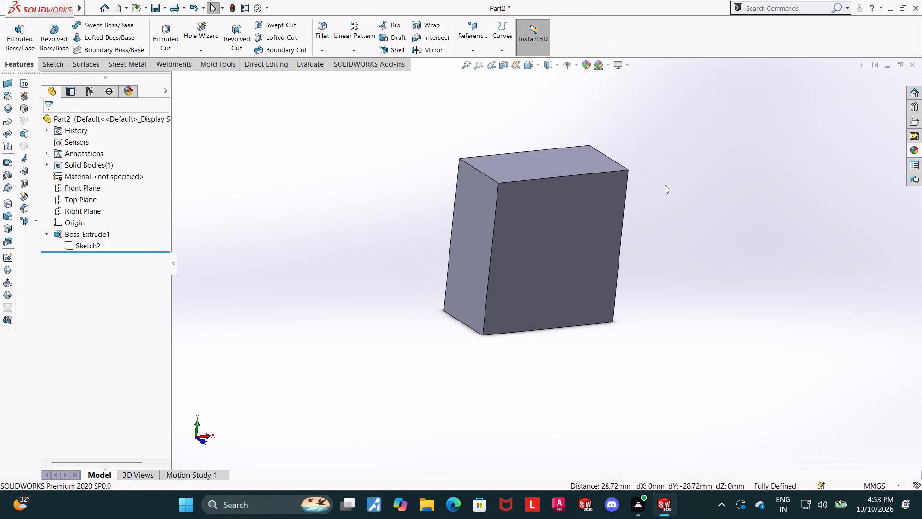
scroll(641, 162, down, 1)
middle_drag(510, 231, 485, 221)
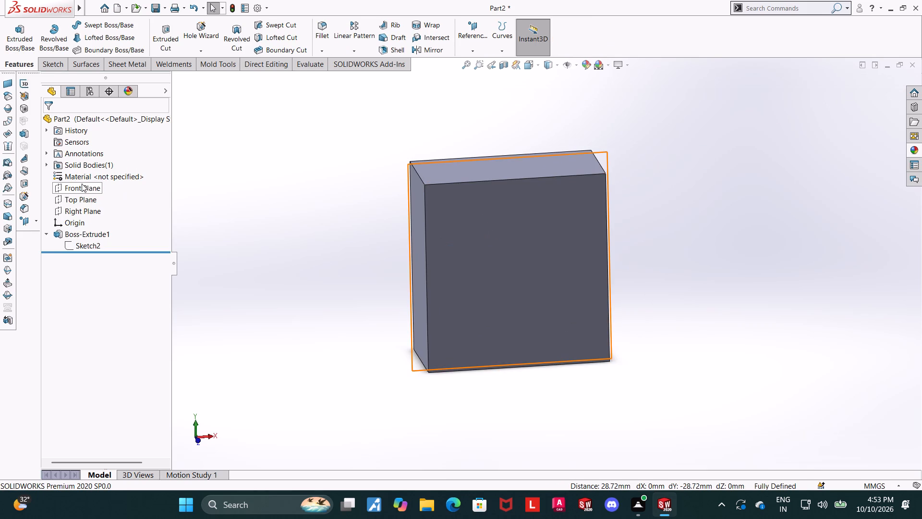
click(82, 185)
click(93, 171)
click(89, 259)
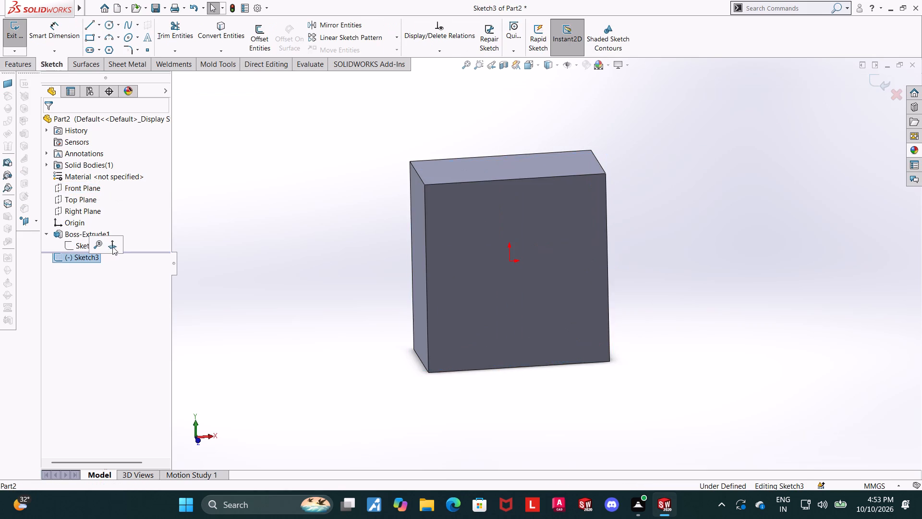
click(112, 247)
Draw a corner rectangle about 56 mm tall extending outward from the block's left edge.
scroll(359, 260, up, 3)
click(91, 37)
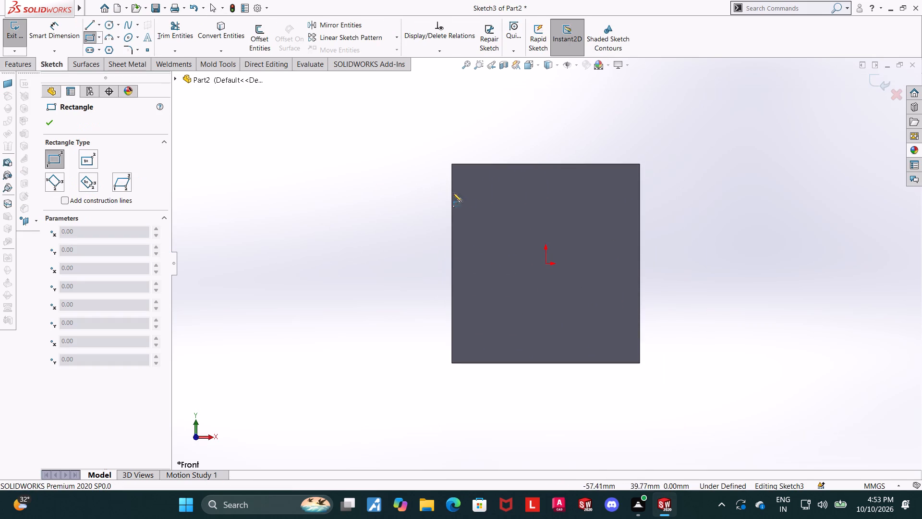
click(452, 202)
click(333, 307)
key(Escape)
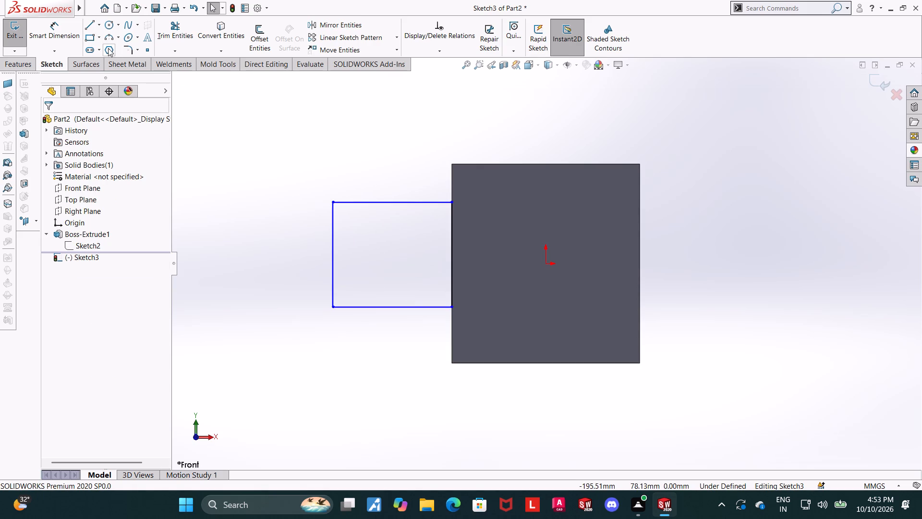
Dimension the distance from the origin to the new rectangle's left side as 100 mm.
click(34, 33)
click(546, 262)
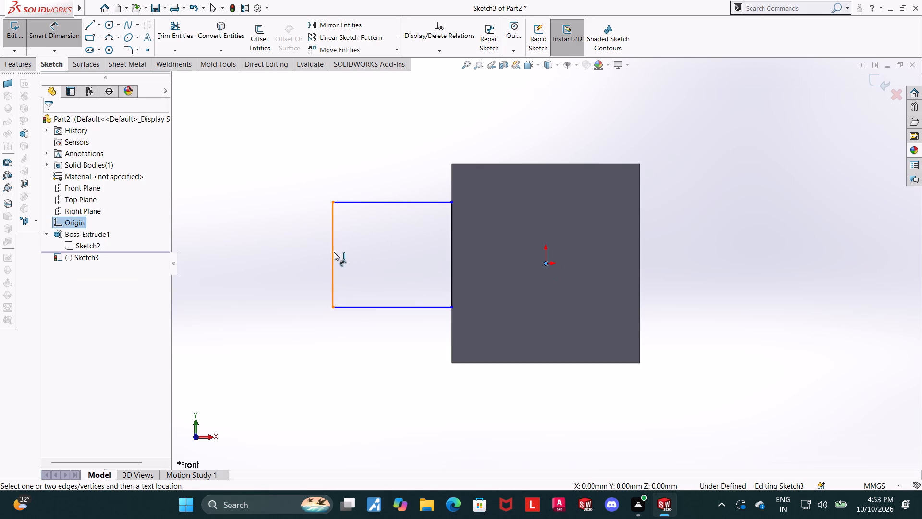
click(334, 252)
click(364, 125)
key(1)
text(00)
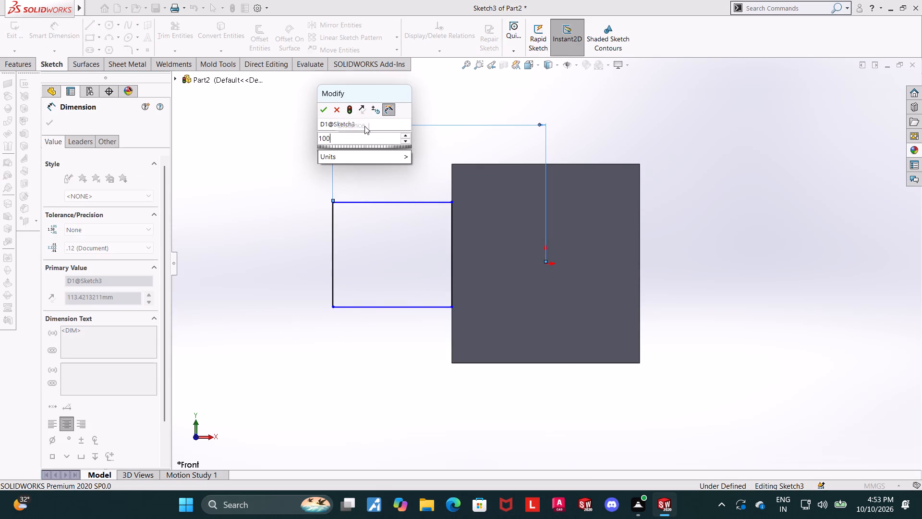
key(Return)
key(Escape)
key(Escape)
Dimension the new rectangle's height between its top and bottom edges as 70 mm.
click(59, 32)
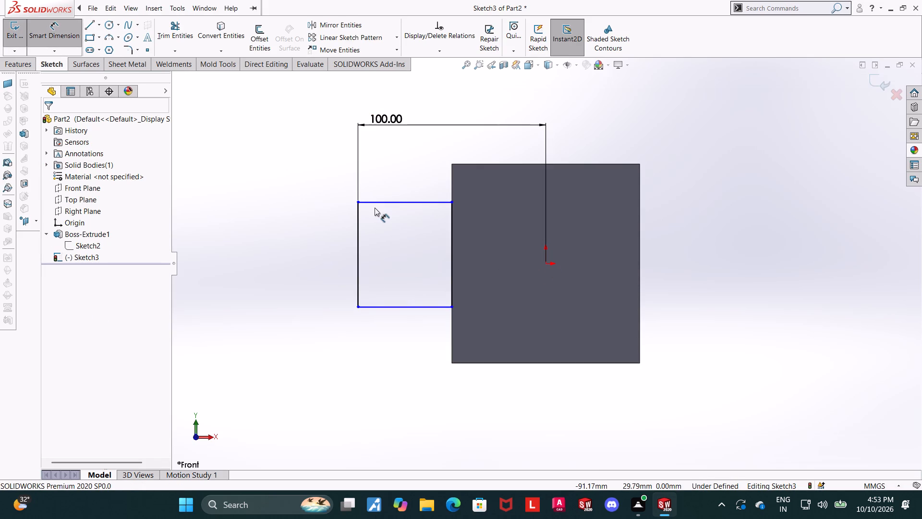
click(375, 205)
click(397, 308)
click(323, 280)
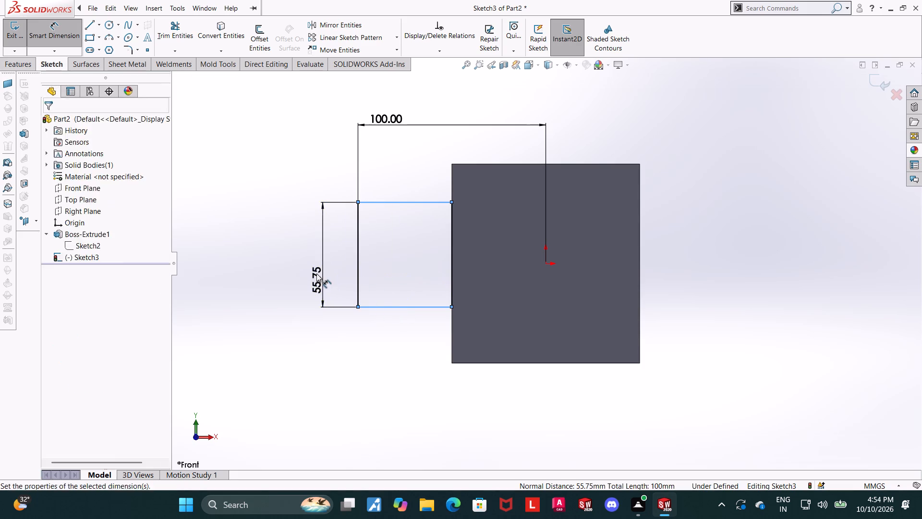
text(70)
key(Return)
key(Escape)
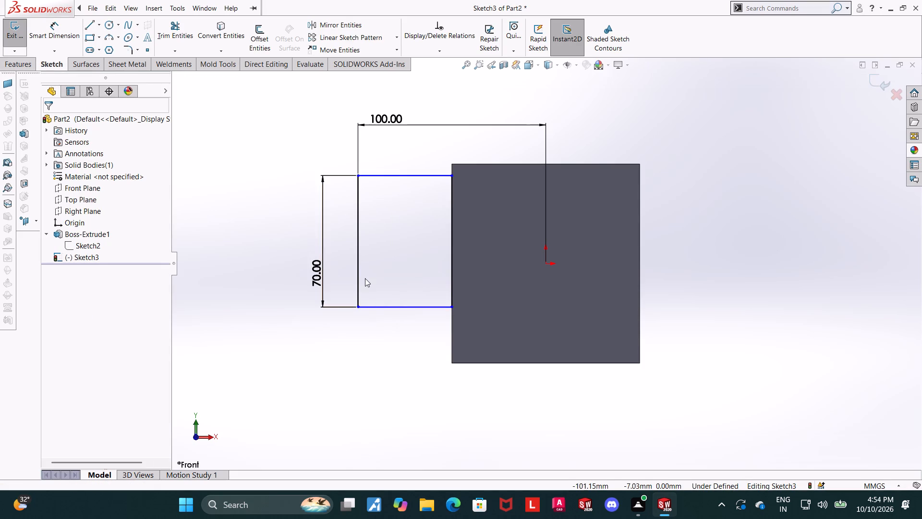
Add a horizontal relation between the midpoint of the rectangle's left side and the origin.
click(356, 240)
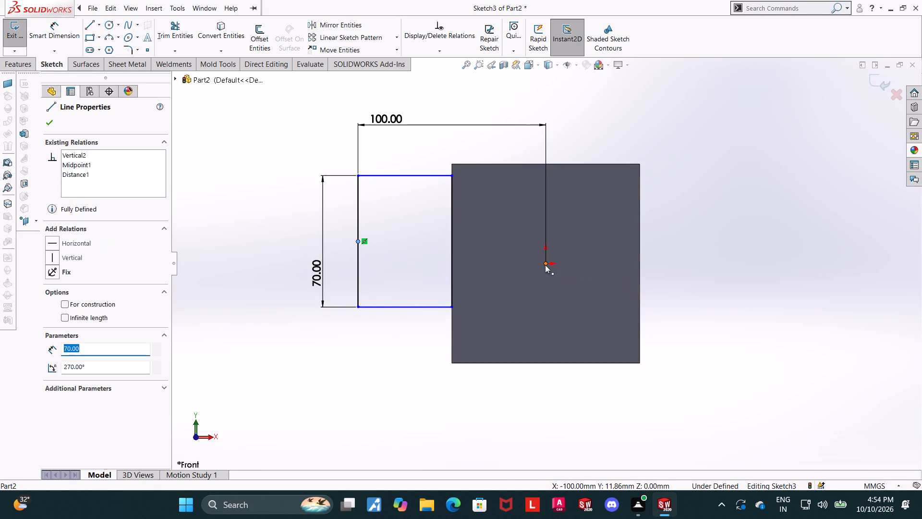
ctrl+click(545, 265)
click(57, 290)
key(Escape)
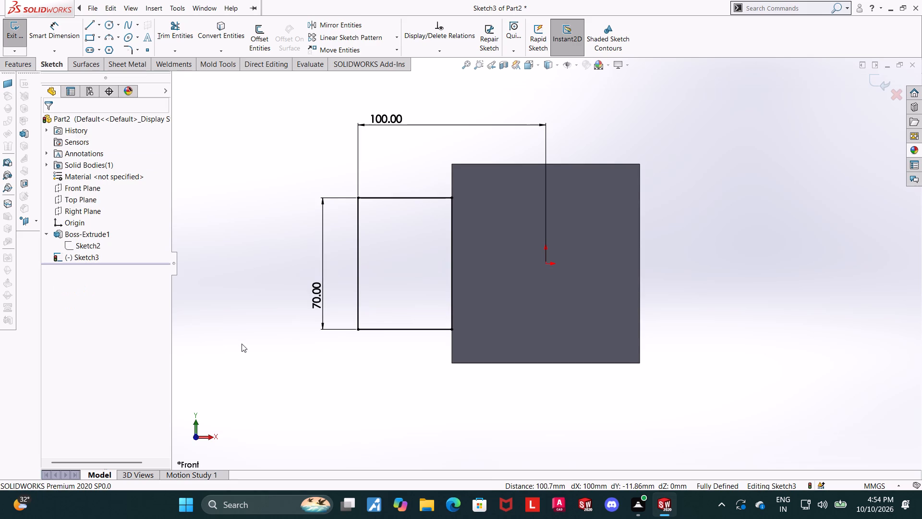
key(Escape)
key(Escape)
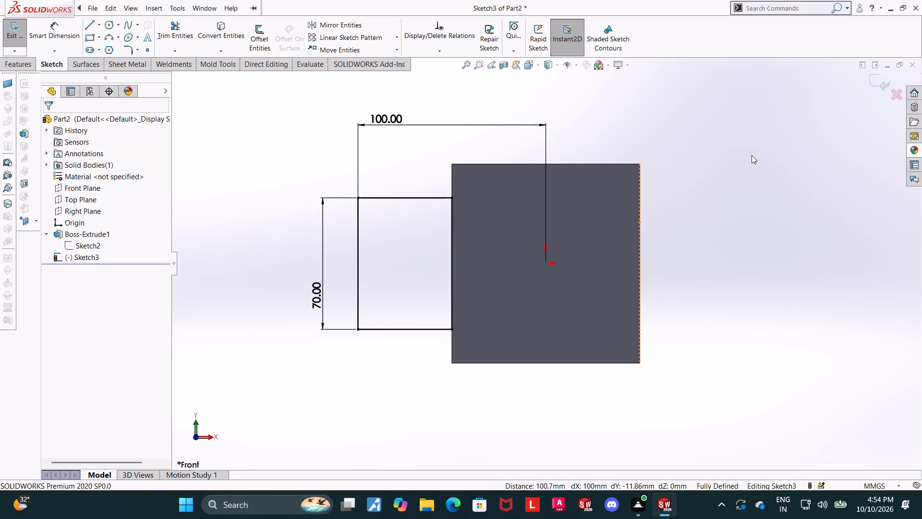
Exit the sketch and extrude the side rectangle 40 mm using Mid Plane, merged with the block.
click(876, 79)
middle_drag(208, 199, 237, 236)
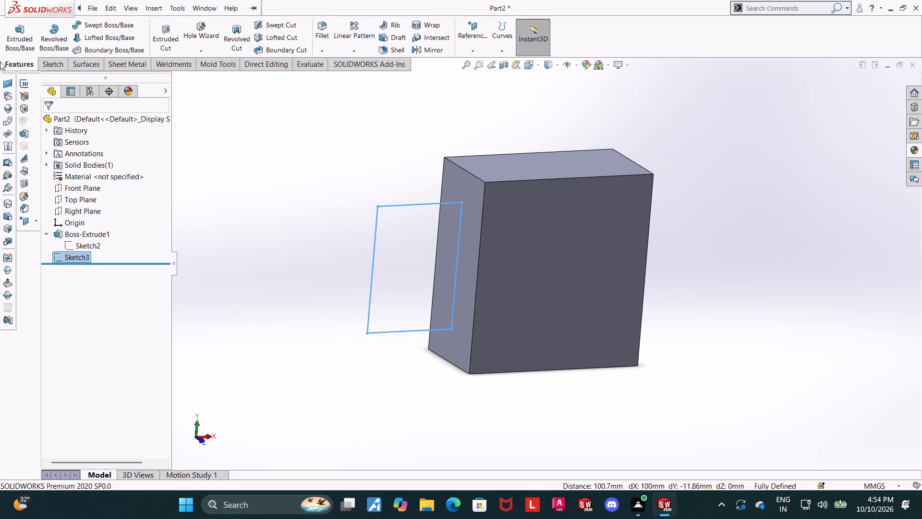
click(12, 44)
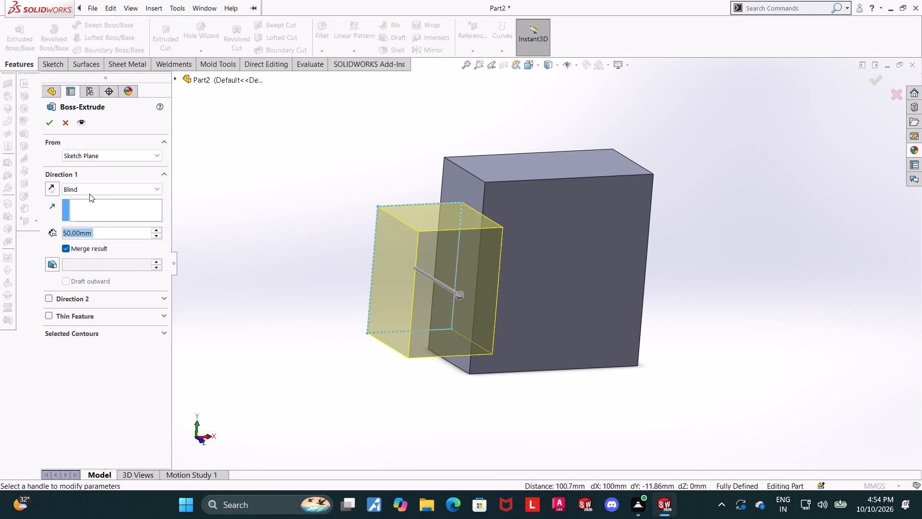
click(89, 192)
click(87, 248)
text(40)
key(Return)
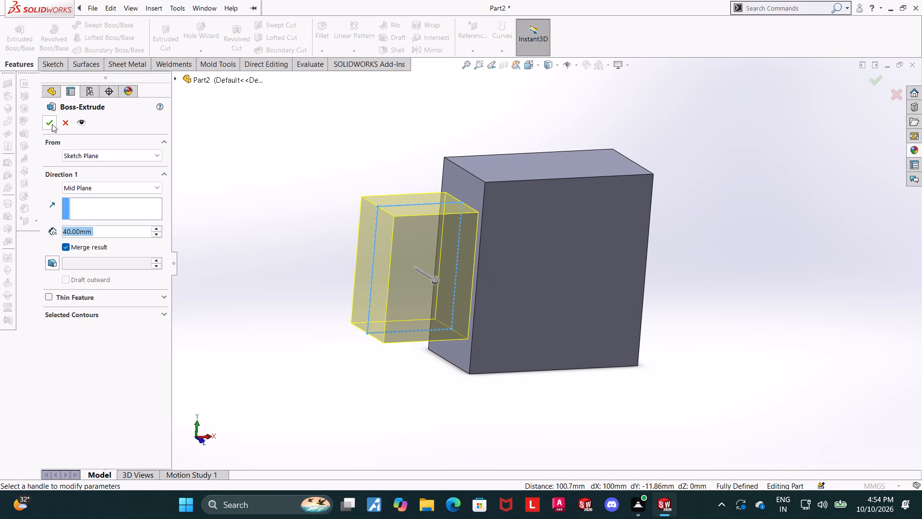
click(52, 124)
click(246, 313)
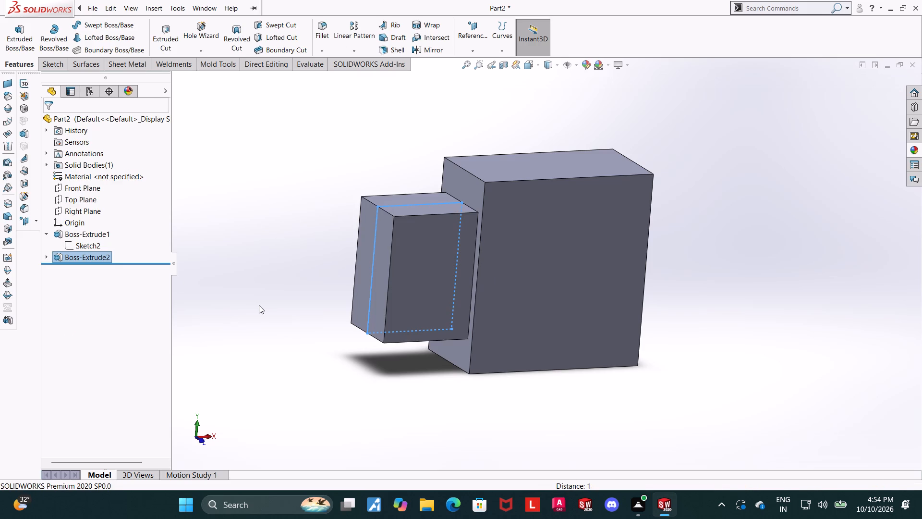
Start a sketch on the main block's left face behind the smaller block and view it head-on.
scroll(259, 305, up, 1)
middle_drag(249, 306, 218, 306)
middle_drag(229, 275, 293, 309)
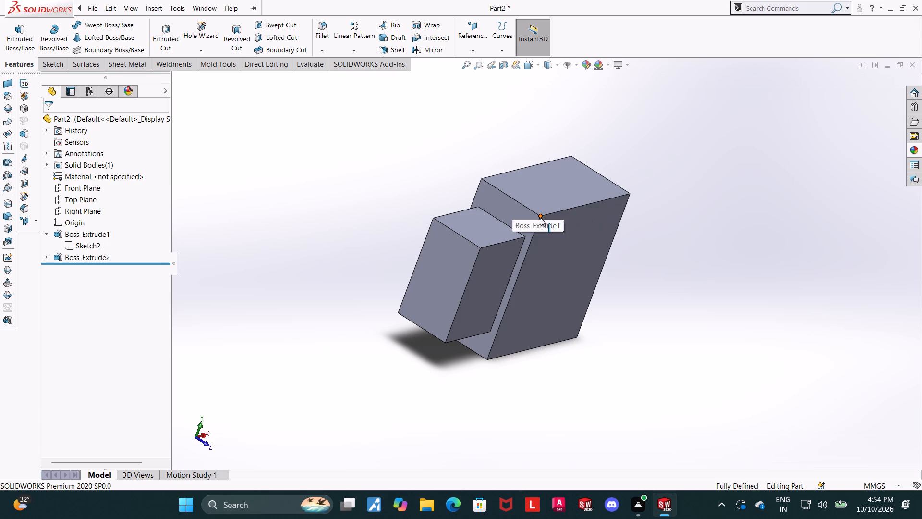
click(507, 207)
click(553, 183)
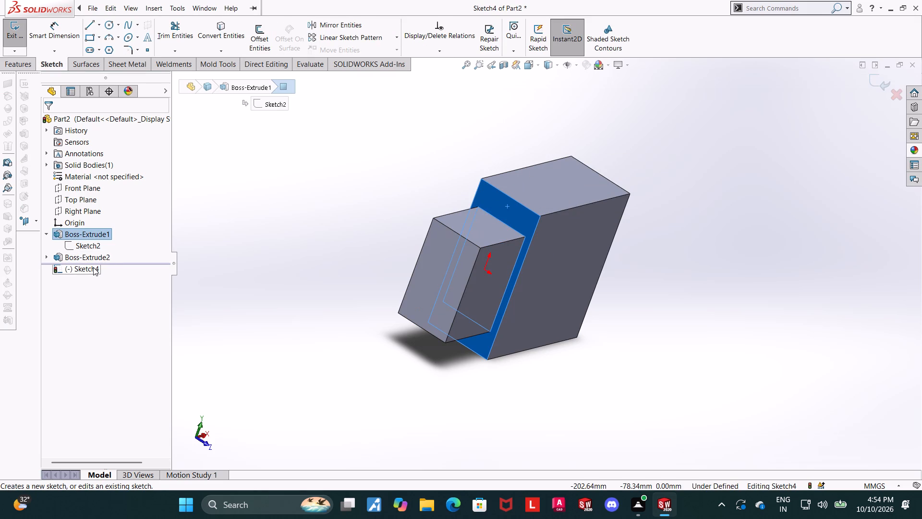
click(93, 267)
click(118, 254)
Draw a corner rectangle about 37 by 13 mm down from the face's top edge, above the smaller block.
scroll(582, 247, up, 2)
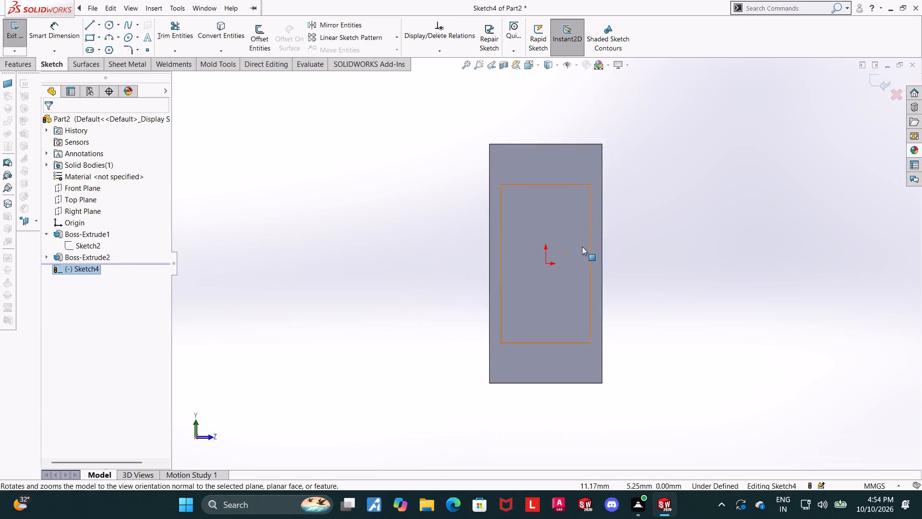
scroll(582, 247, up, 2)
scroll(638, 149, down, 2)
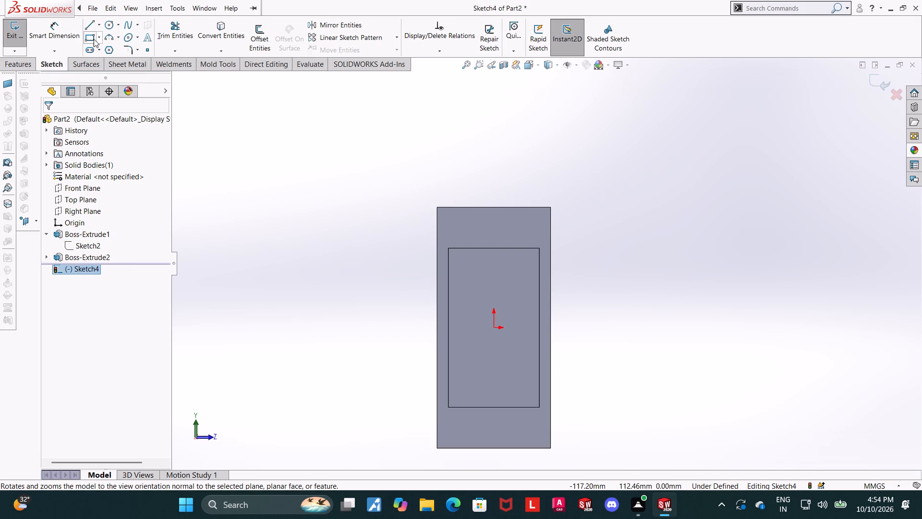
click(89, 38)
click(452, 209)
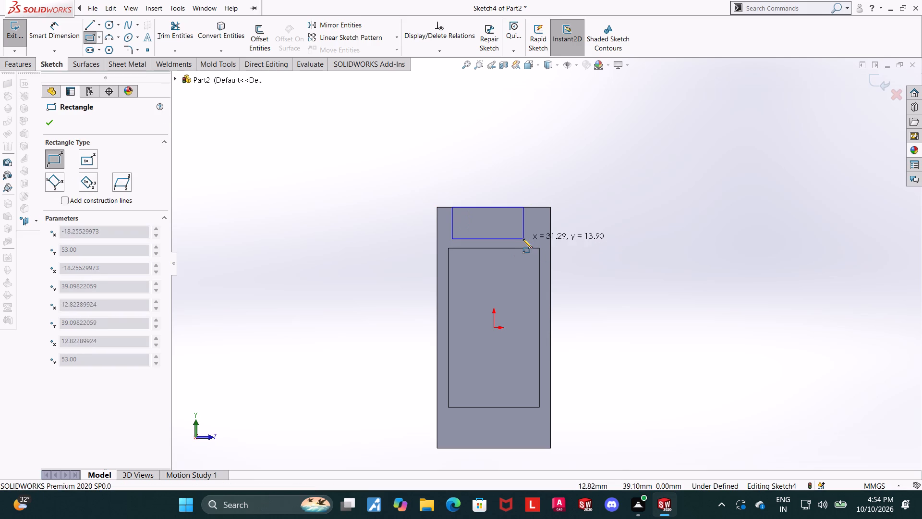
click(535, 236)
key(Escape)
key(Escape)
Dimension the upper rectangle's width between its two vertical sides as 30 mm.
click(61, 32)
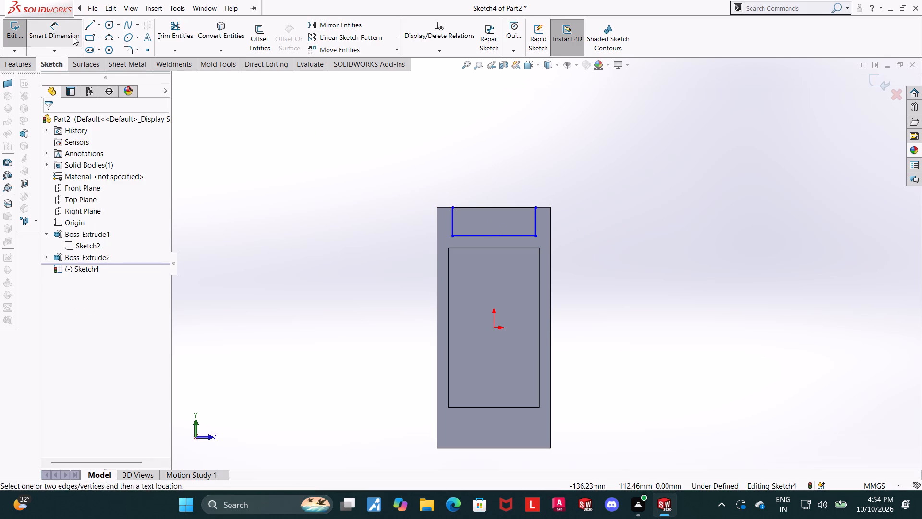
click(454, 232)
click(537, 228)
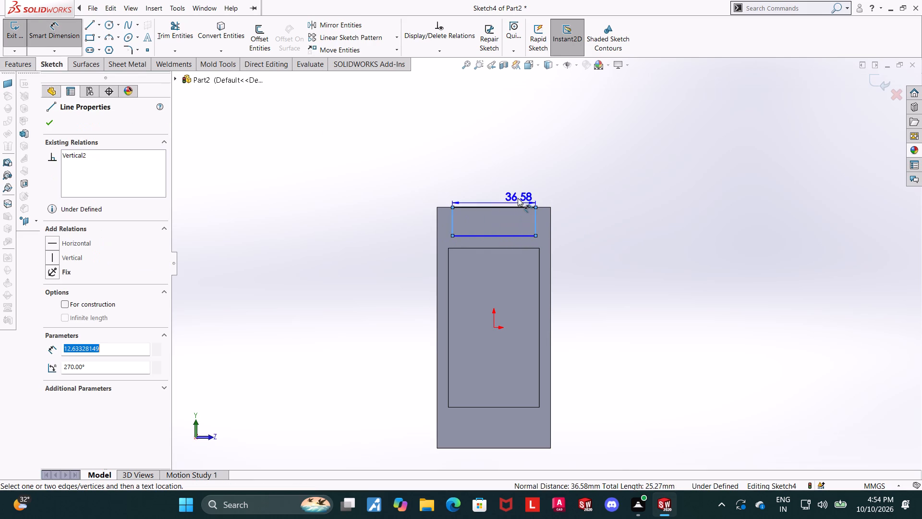
click(518, 198)
text(30)
key(Return)
key(Escape)
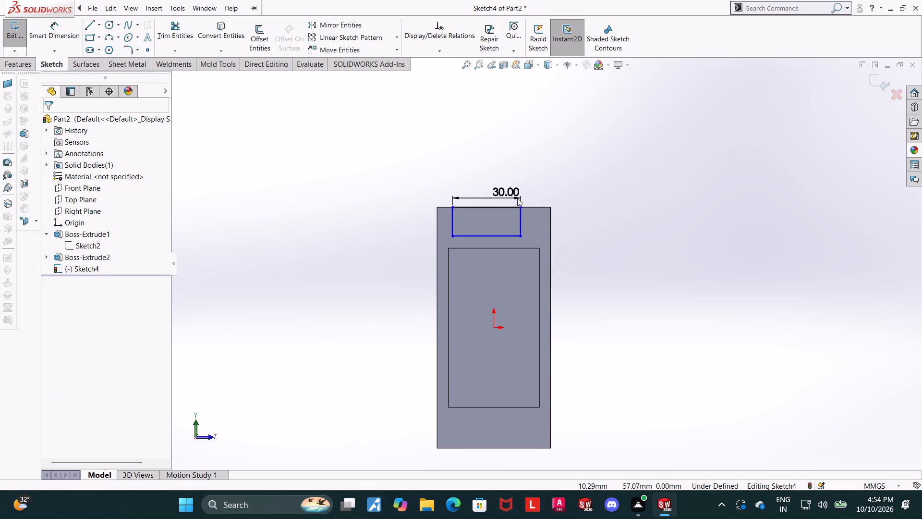
key(Escape)
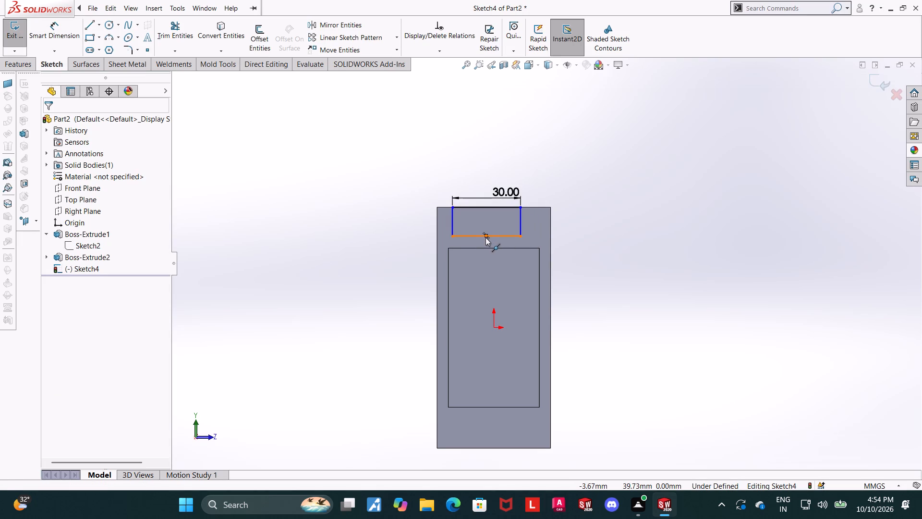
Add a Vertical relation between the midpoint of the upper rectangle's bottom line and the origin.
ctrl+click(485, 237)
ctrl+click(495, 329)
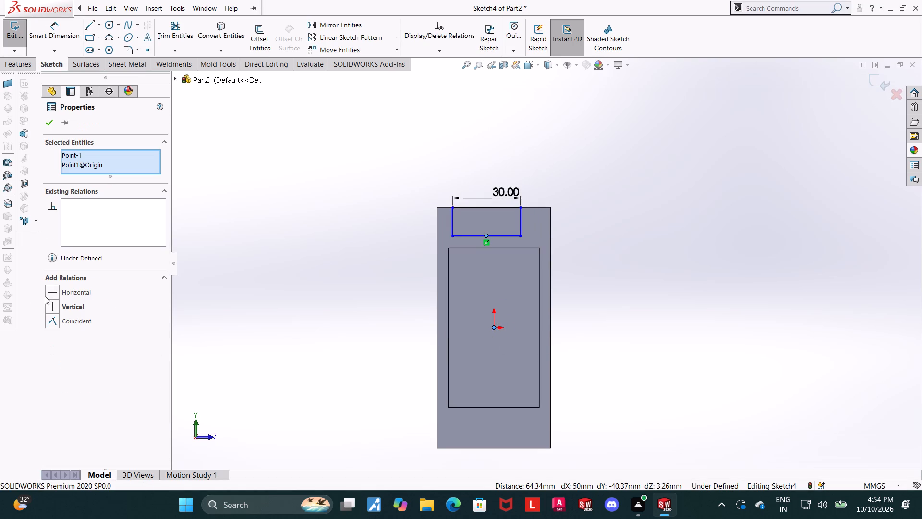
click(52, 305)
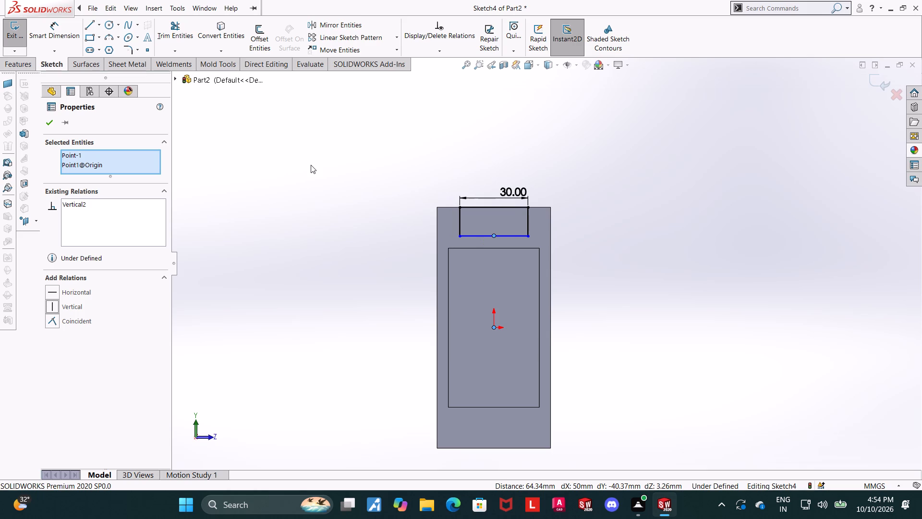
scroll(354, 199, up, 2)
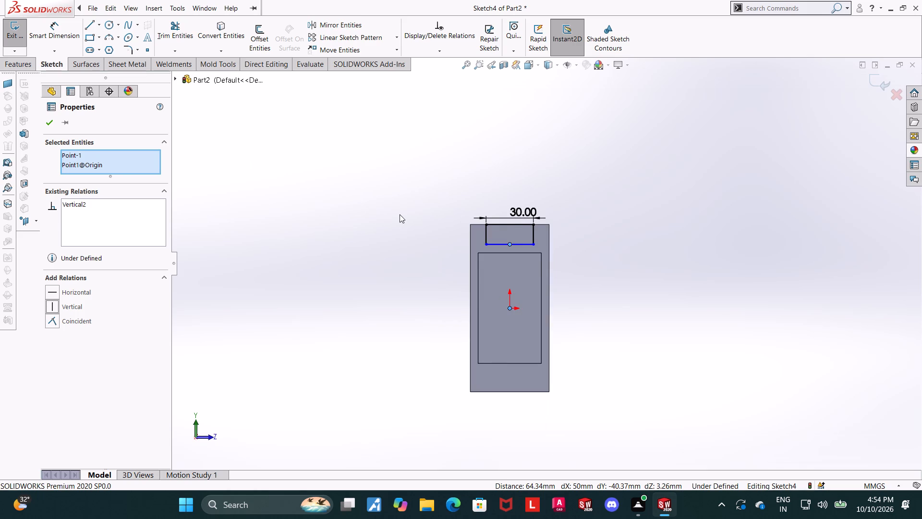
scroll(400, 214, down, 1)
key(Escape)
key(Escape)
Dimension the upper rectangle's height from its bottom line to the block's top edge as 10 mm.
drag(54, 32, 70, 36)
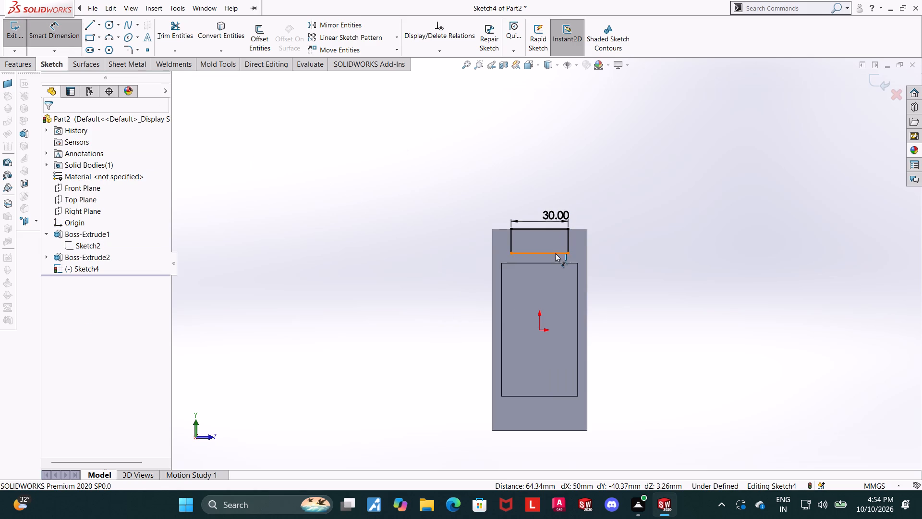
click(555, 255)
click(582, 229)
click(612, 245)
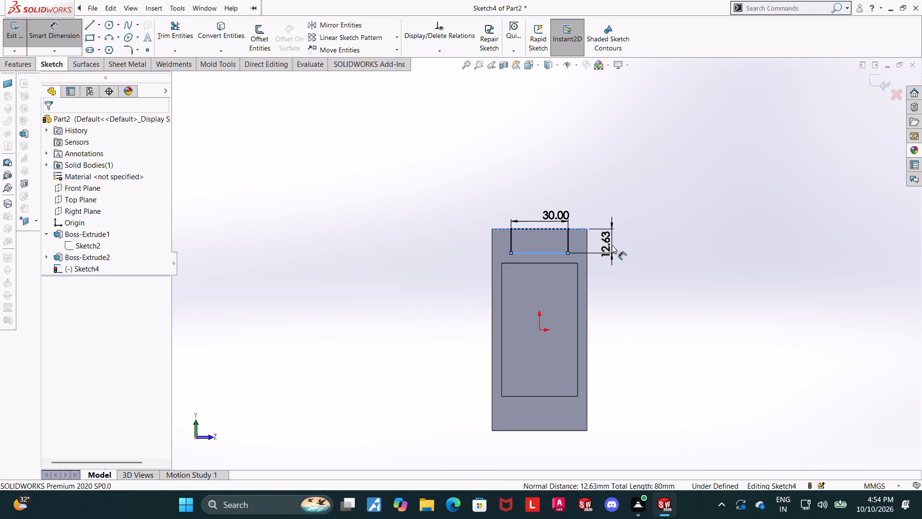
text(10)
key(Return)
key(Escape)
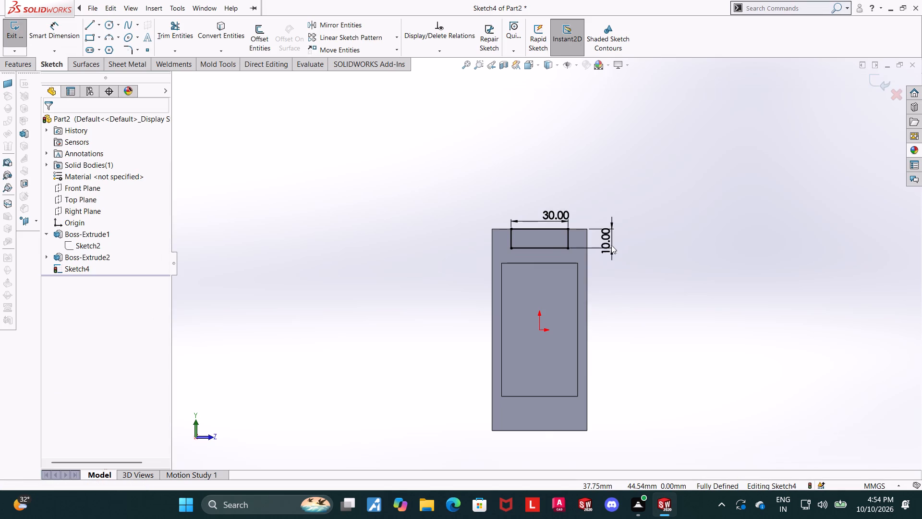
Draw a horizontal centerline about 50 mm long from the origin outward past the face's side edge.
click(100, 27)
click(100, 44)
click(542, 330)
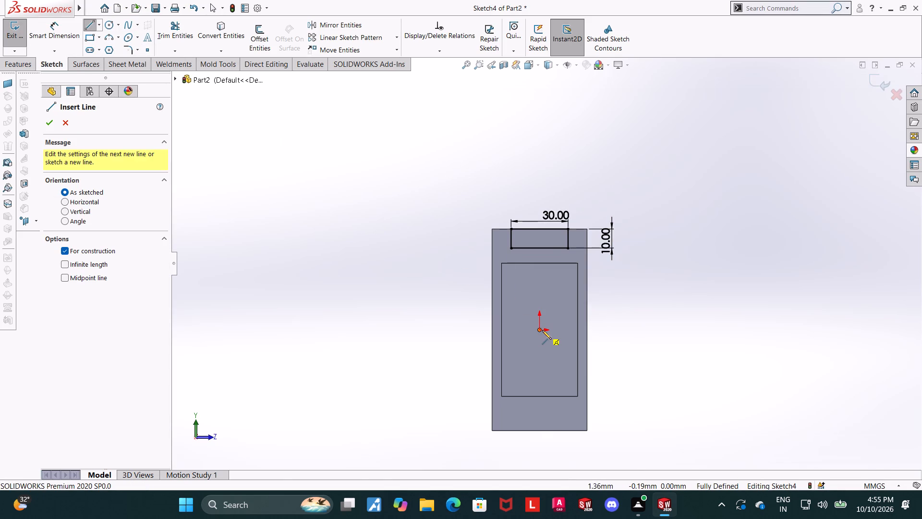
click(445, 328)
key(Escape)
key(Escape)
key(Escape)
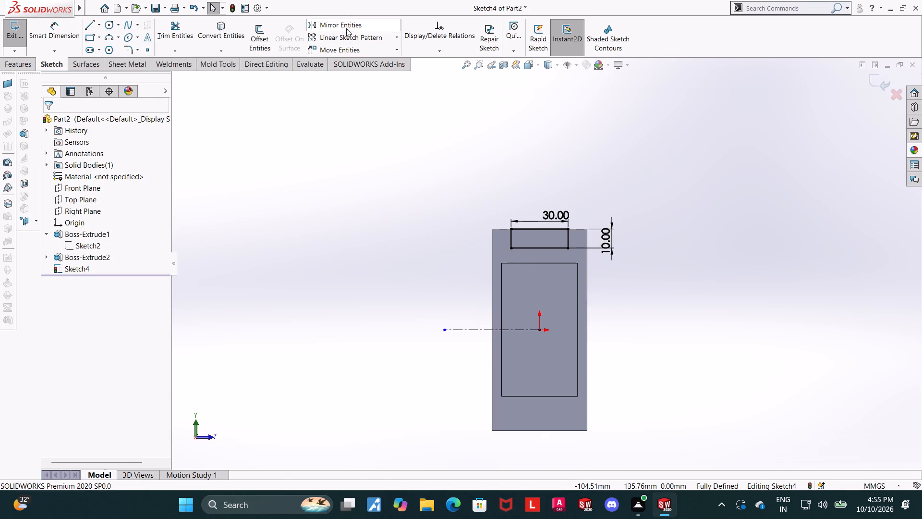
Mirror the four lines of the upper rectangle about the horizontal centerline, keeping Copy on.
click(346, 26)
click(628, 193)
drag(488, 218, 493, 239)
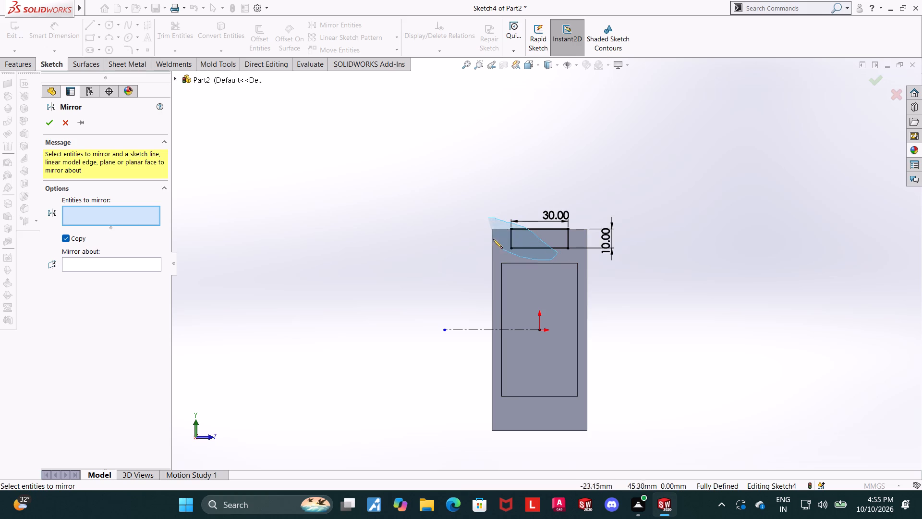
drag(493, 239, 585, 257)
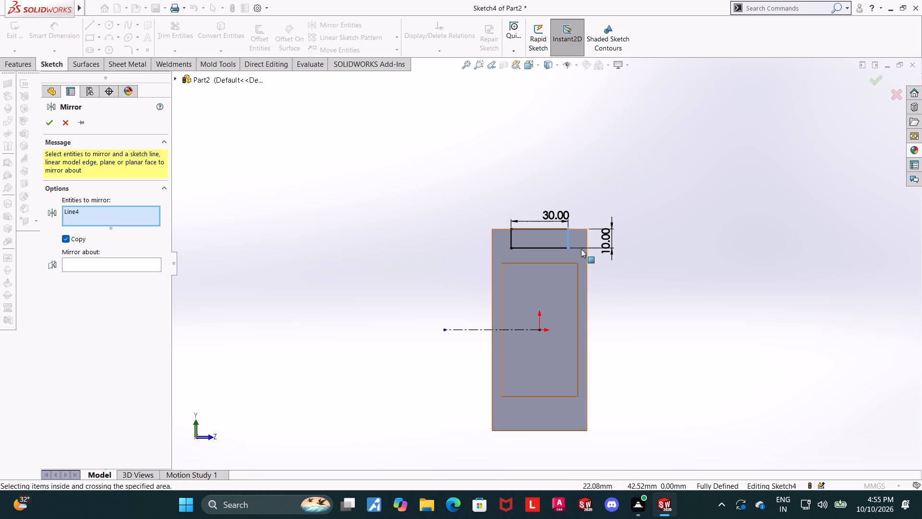
click(554, 249)
click(508, 238)
click(512, 237)
drag(510, 236, 531, 230)
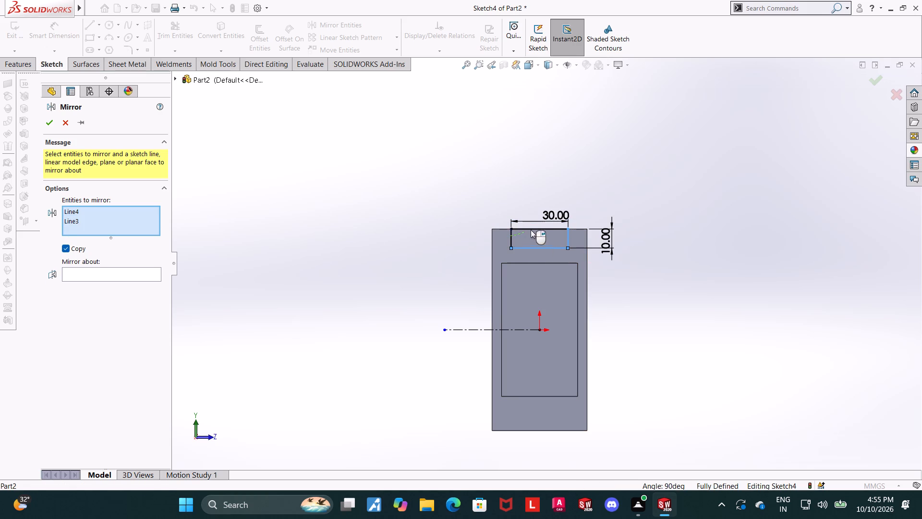
drag(531, 230, 535, 223)
click(512, 239)
click(108, 298)
click(110, 294)
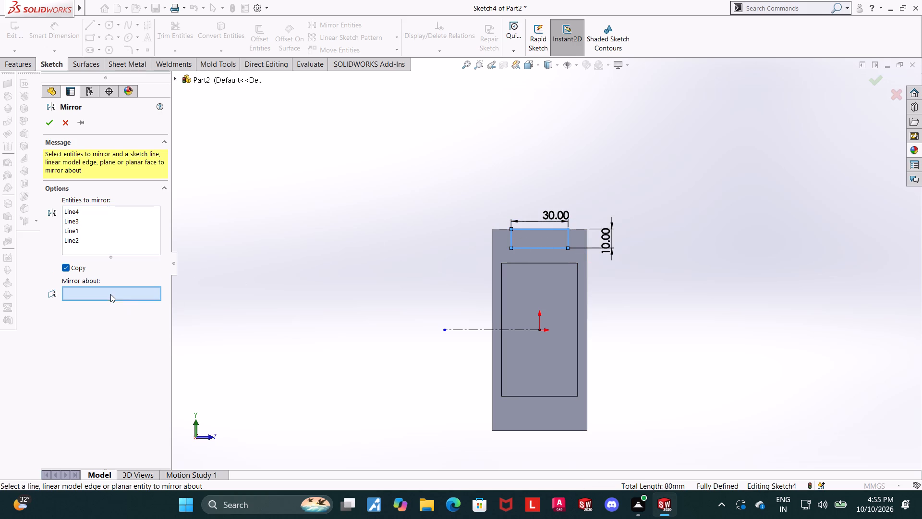
click(464, 329)
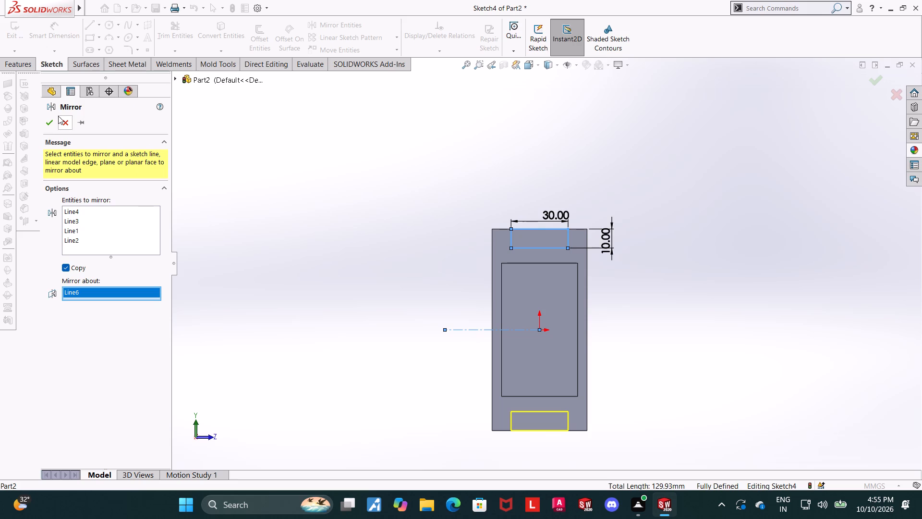
click(46, 124)
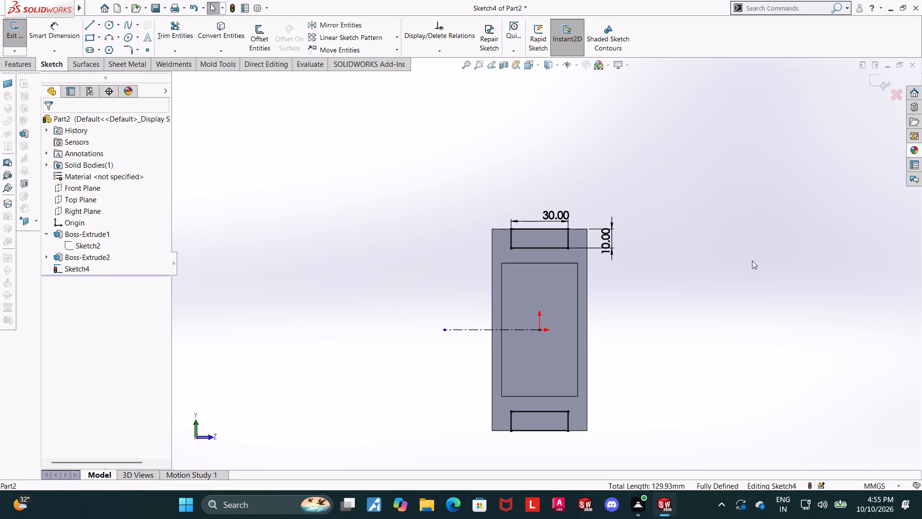
Exit the sketch and cut-extrude both rectangles through the main block using Up To Surface, ending at its opposite end face.
scroll(605, 225, up, 1)
middle_drag(659, 225, 639, 246)
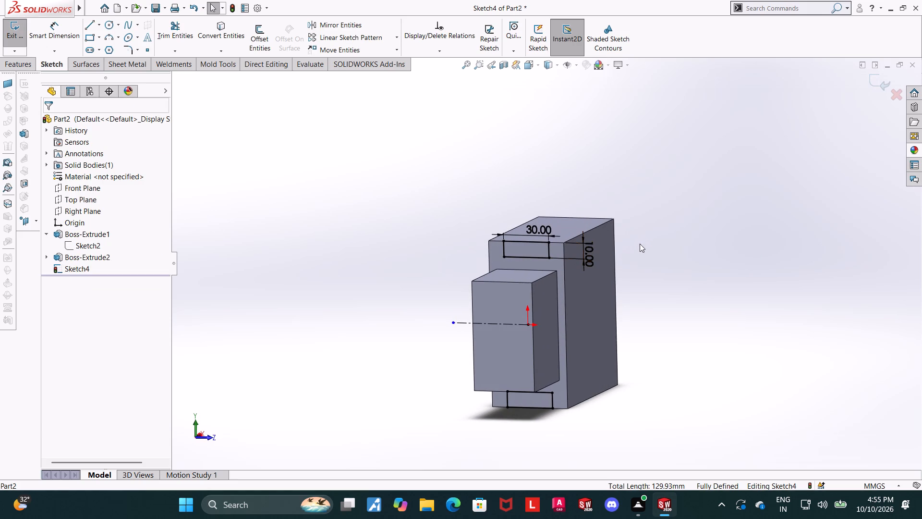
scroll(642, 226, down, 1)
scroll(552, 268, up, 1)
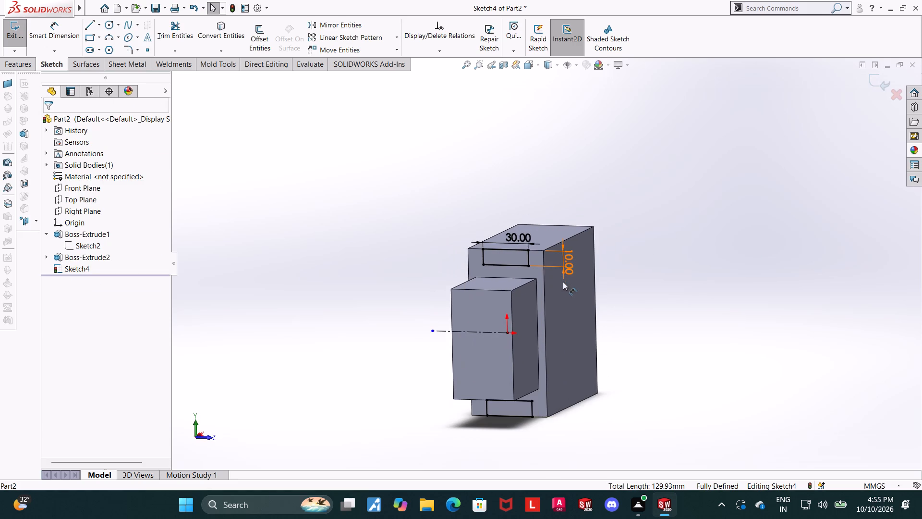
middle_drag(563, 282, 566, 272)
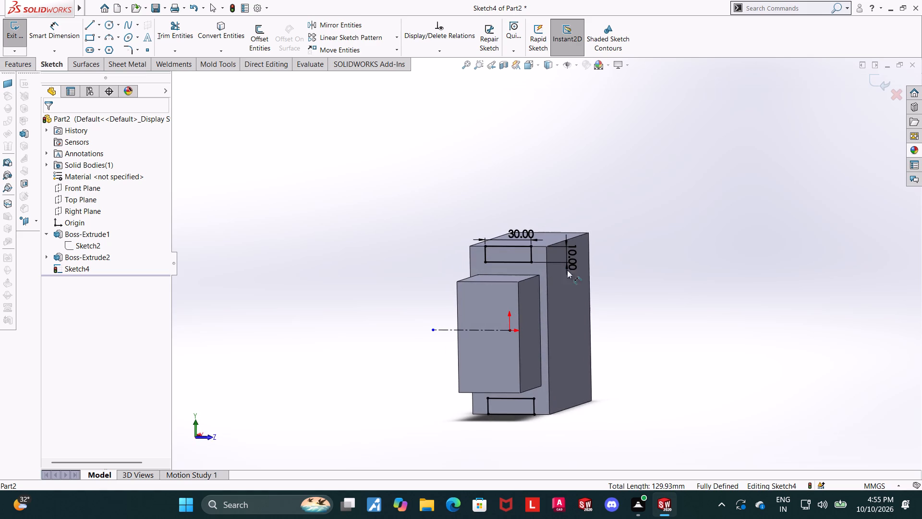
click(877, 87)
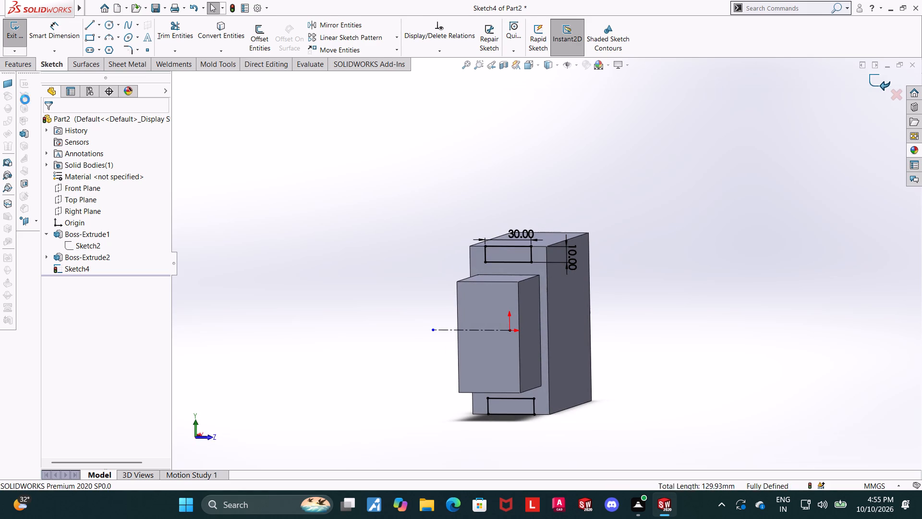
click(181, 28)
scroll(348, 165, up, 1)
middle_drag(341, 169, 319, 182)
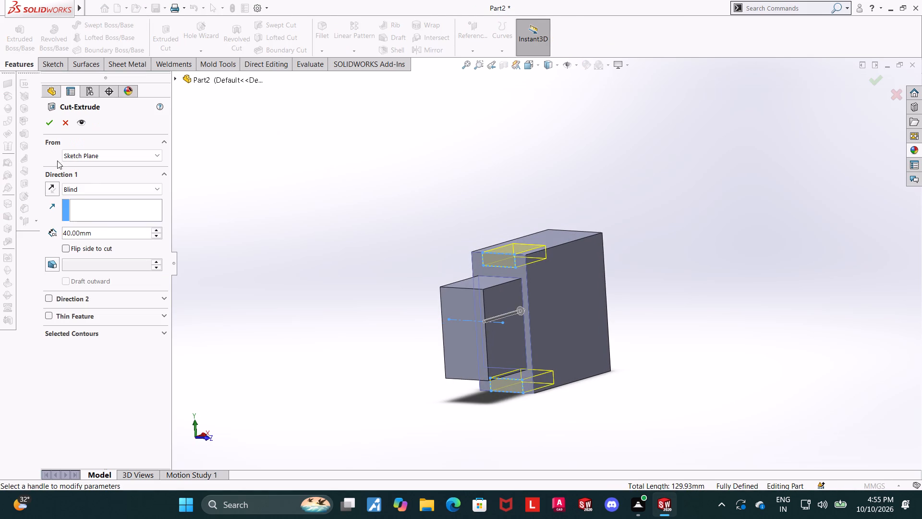
click(71, 192)
click(99, 243)
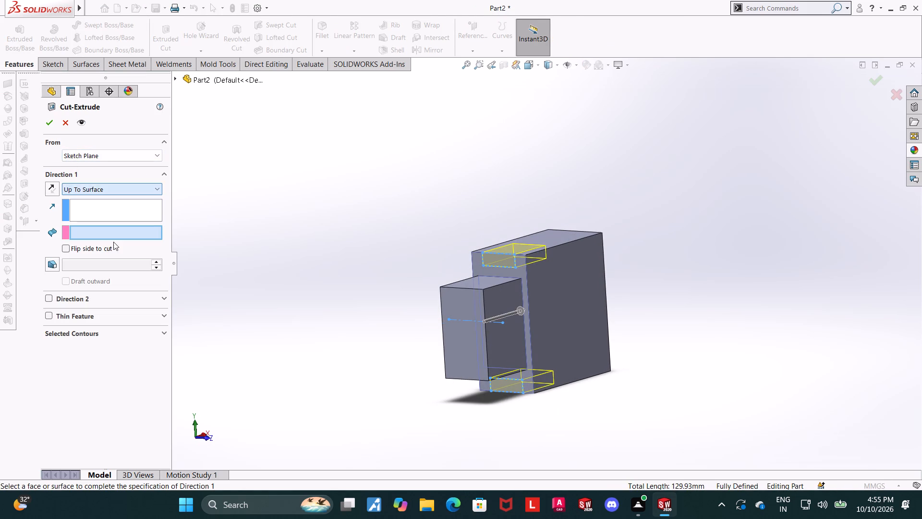
middle_drag(411, 195, 270, 251)
click(532, 324)
middle_drag(564, 314, 640, 298)
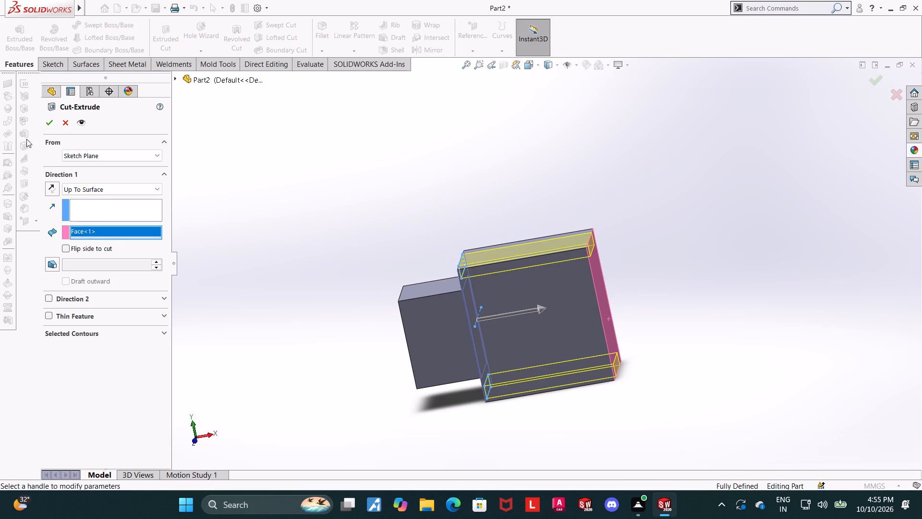
click(45, 125)
Start a sketch on the main block's large 100 by 106 mm front face and view it head-on.
scroll(309, 273, up, 2)
middle_drag(314, 301, 386, 271)
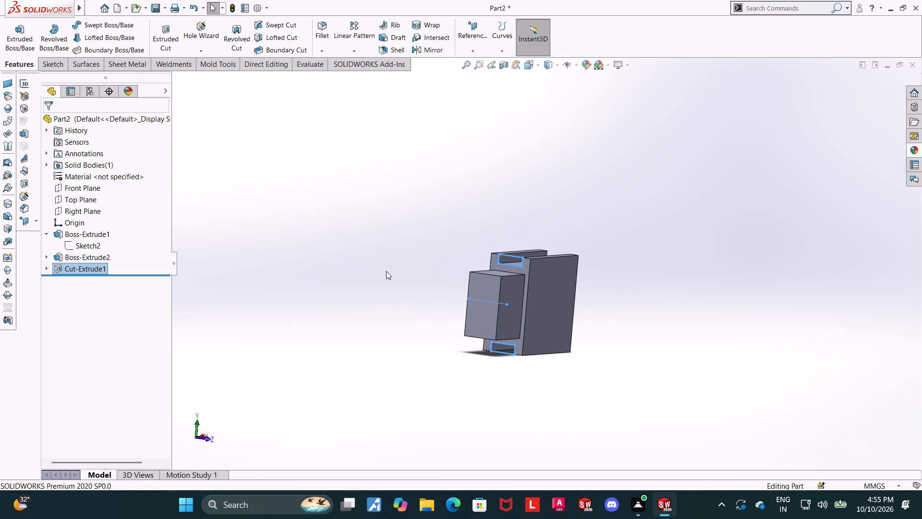
click(406, 310)
middle_drag(591, 257, 583, 261)
scroll(584, 257, down, 2)
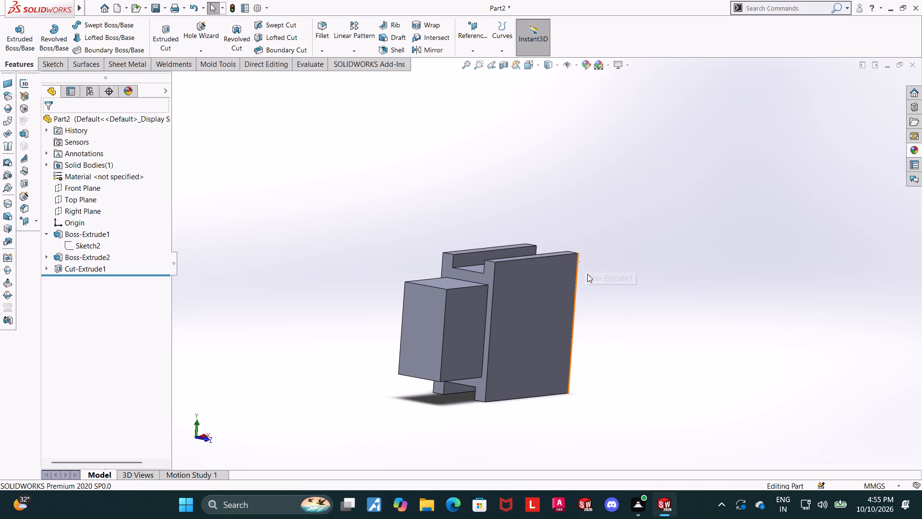
scroll(583, 274, up, 1)
middle_drag(657, 289, 643, 292)
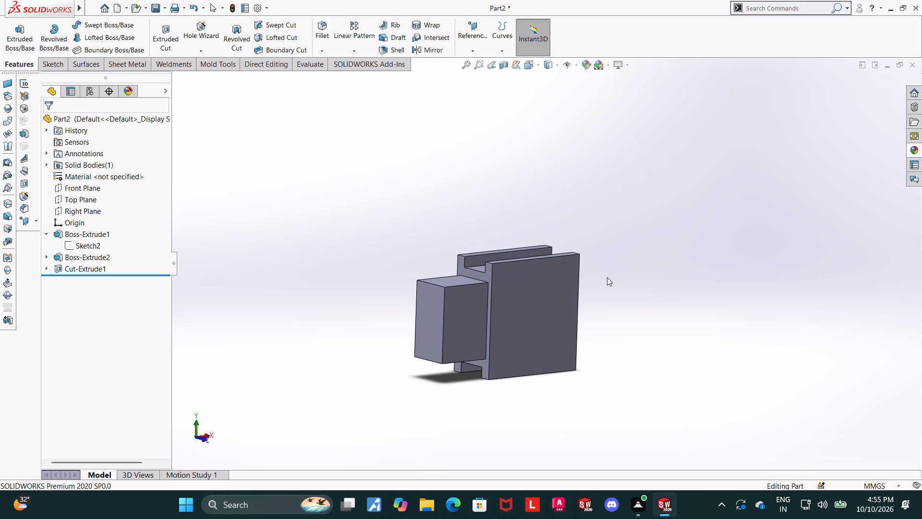
click(544, 313)
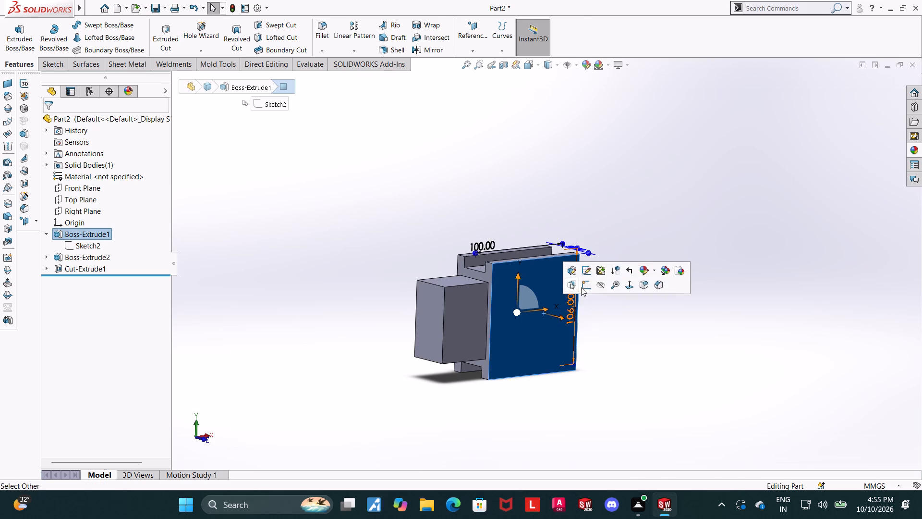
click(581, 287)
click(68, 281)
click(95, 271)
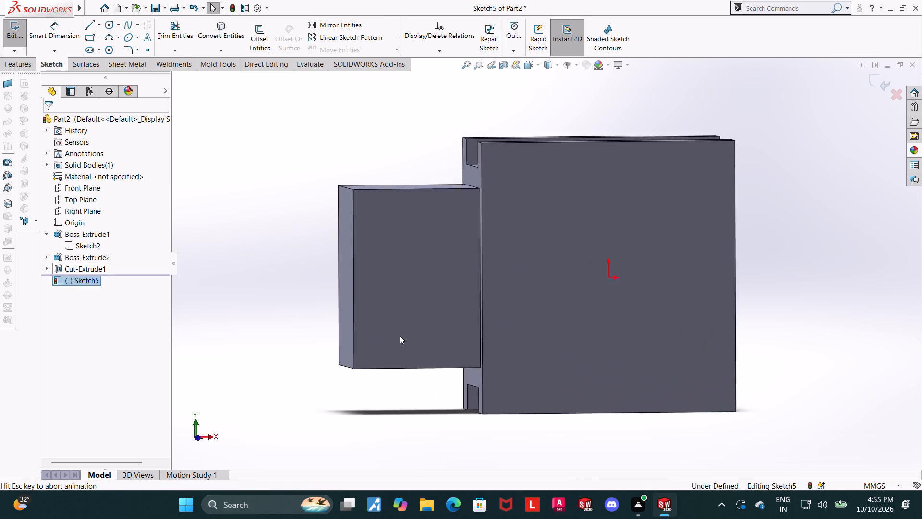
scroll(607, 302, up, 3)
scroll(711, 210, down, 2)
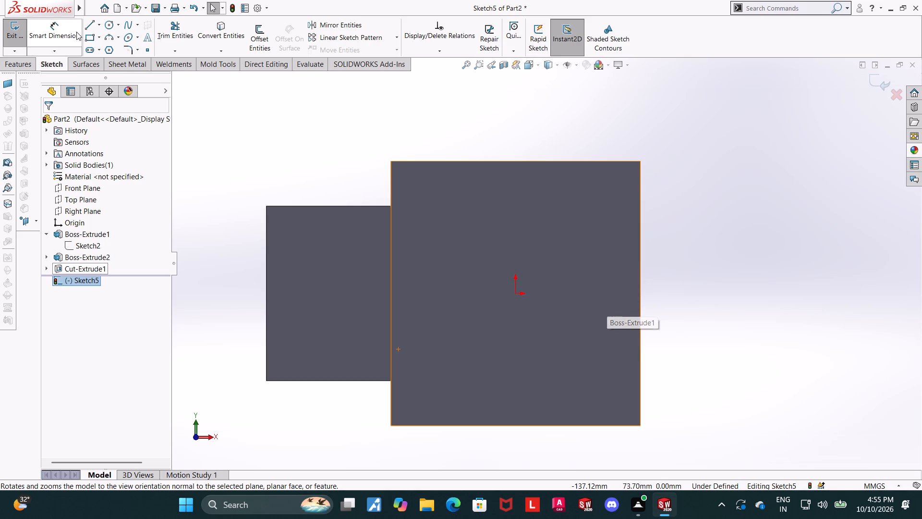
Draw a circle about 59 mm in diameter centred on the origin of the front face.
click(108, 28)
click(515, 295)
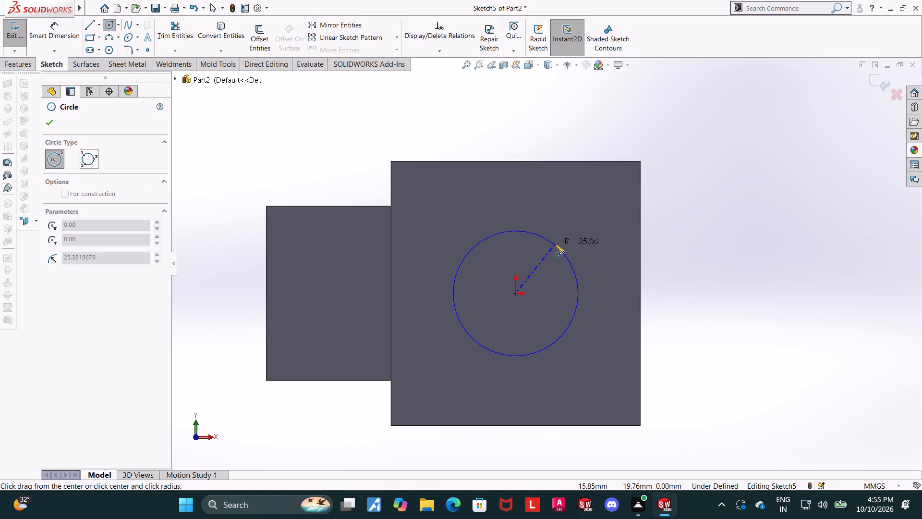
click(562, 236)
key(Escape)
Dimension the circle's diameter as 80 mm.
click(73, 25)
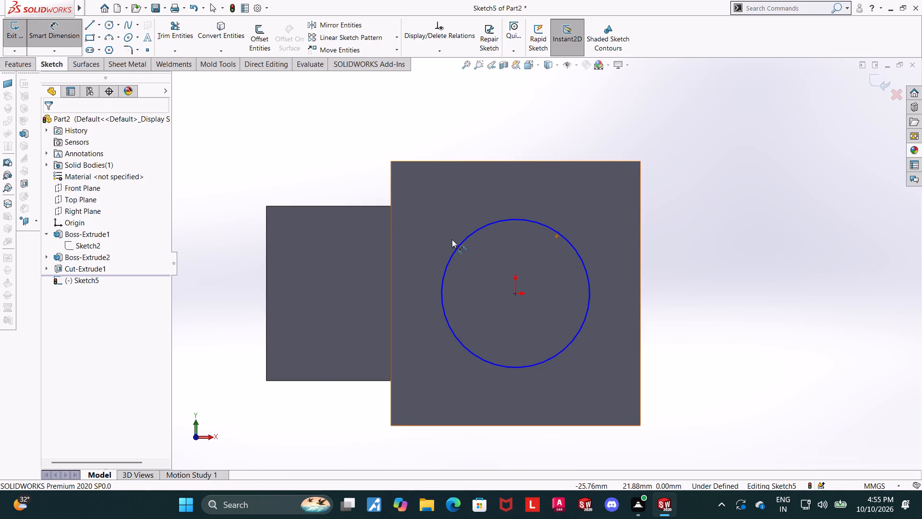
click(454, 246)
click(456, 250)
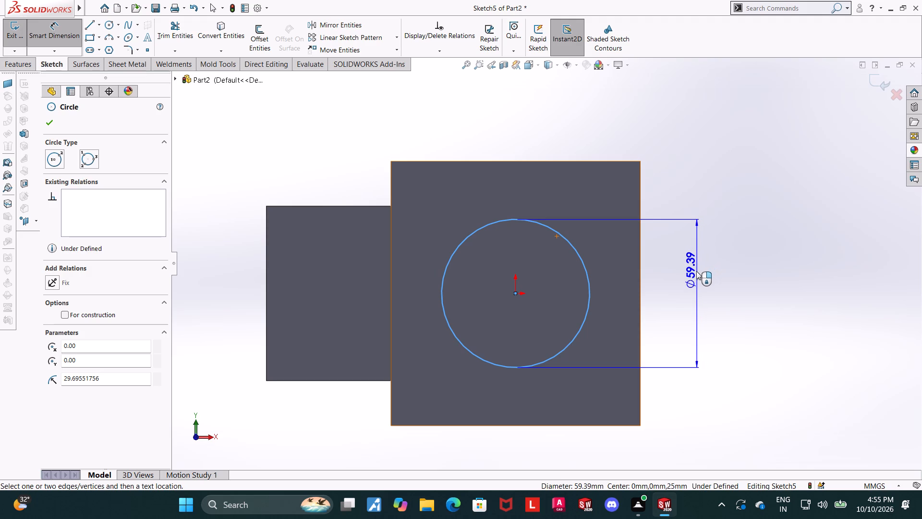
click(696, 271)
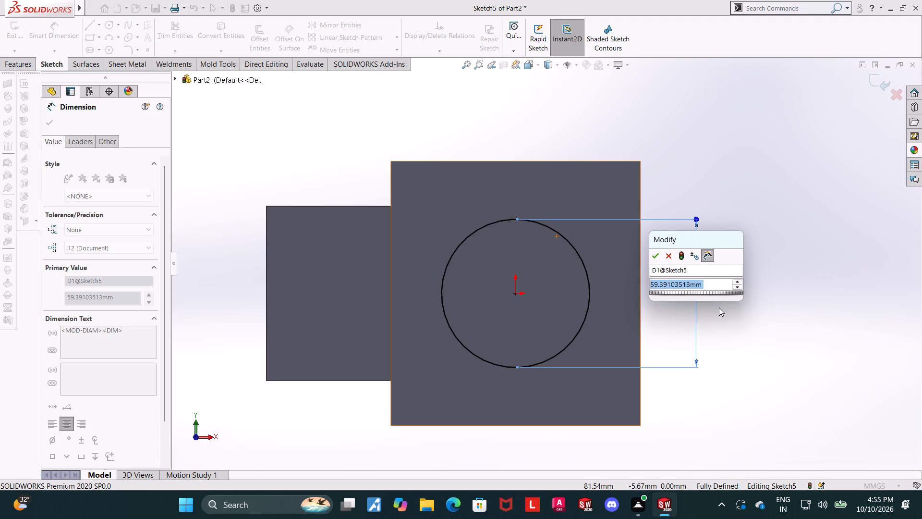
text(80)
key(Return)
key(Escape)
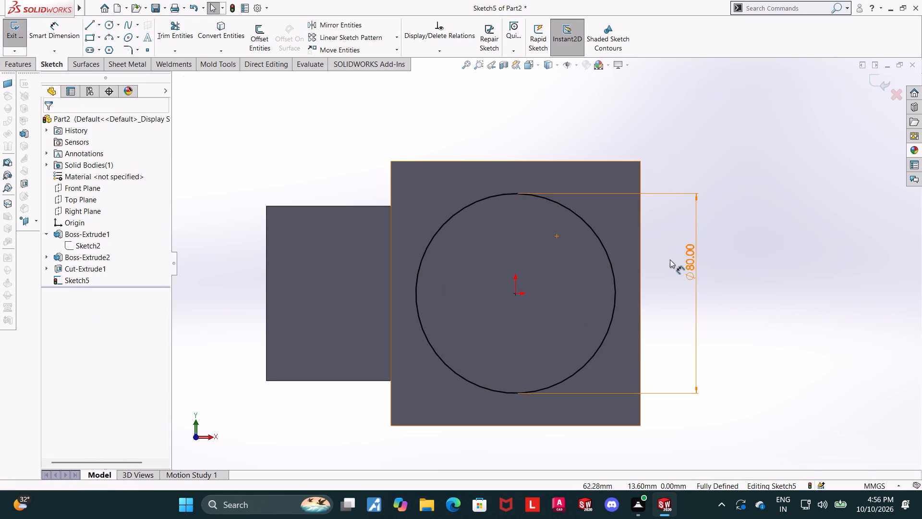
key(Escape)
Exit the 80 mm circle sketch and change its sketch plane from the block's front face to the Front Plane.
scroll(764, 275, up, 1)
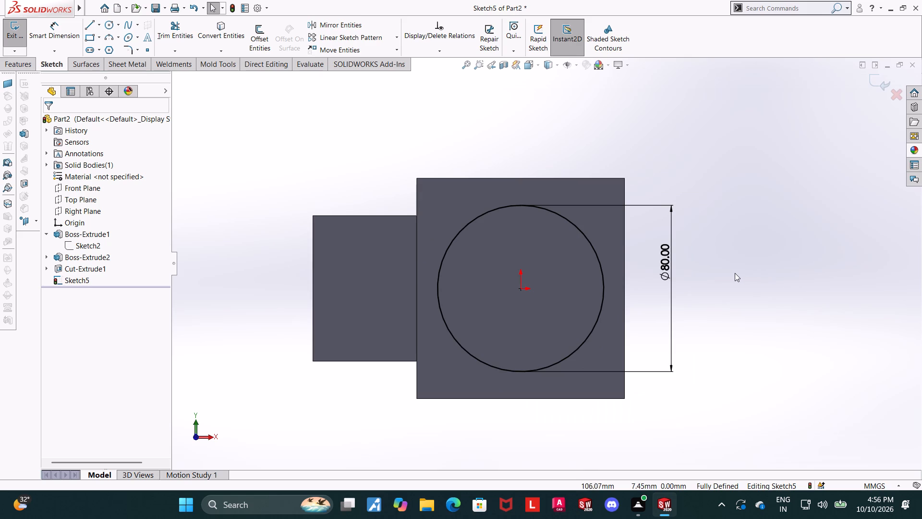
middle_drag(733, 272, 784, 290)
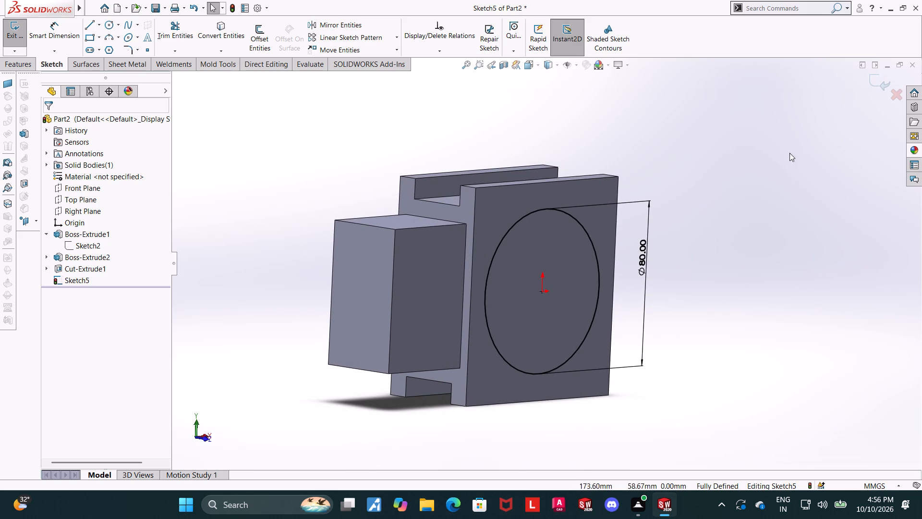
click(882, 80)
right_click(70, 277)
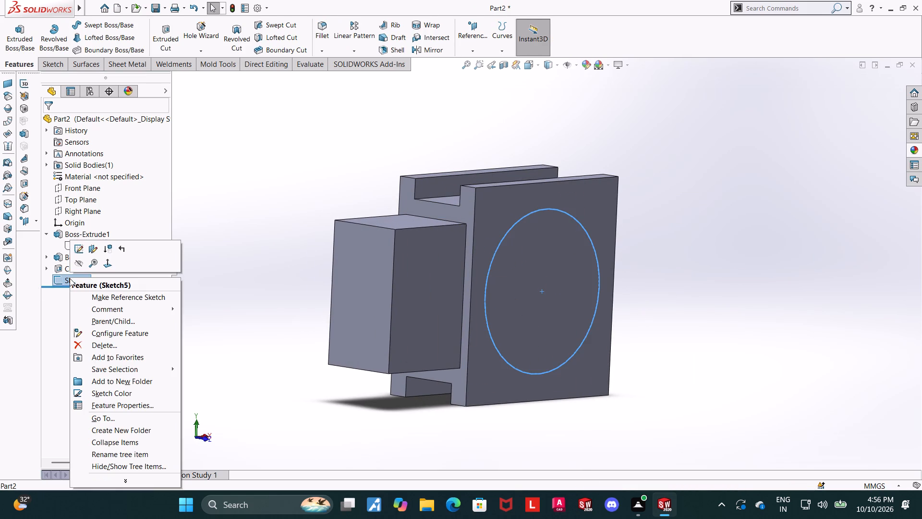
click(91, 246)
right_click(89, 157)
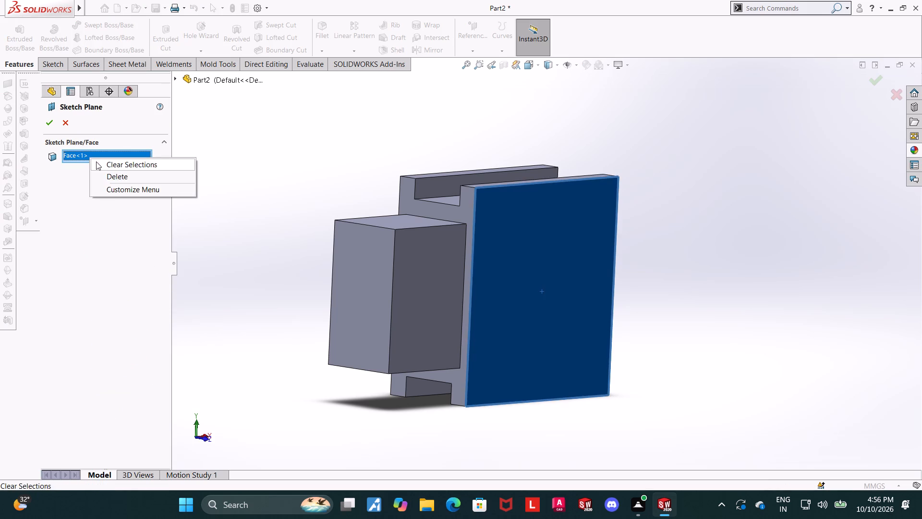
click(104, 174)
click(177, 74)
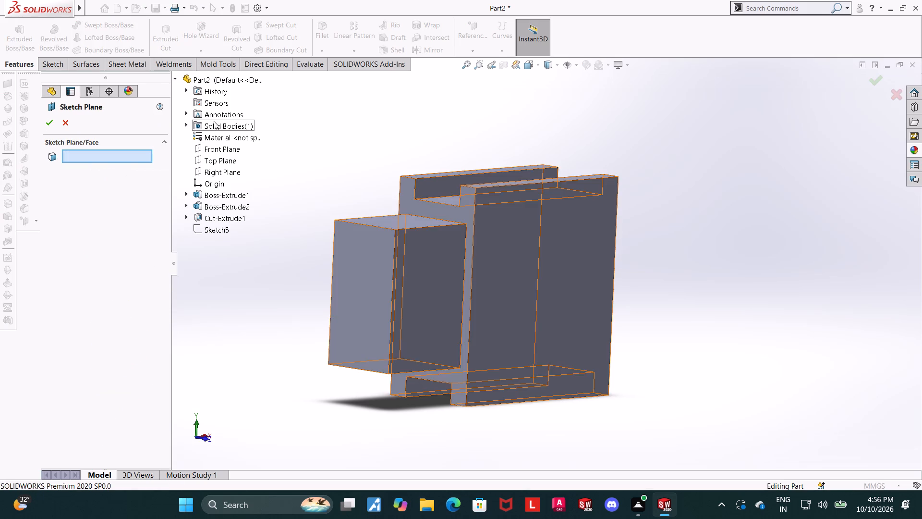
click(214, 152)
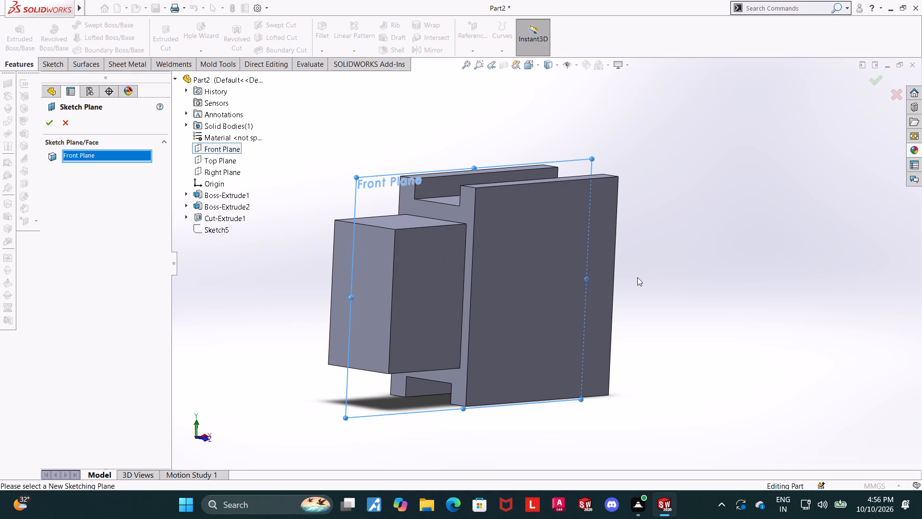
middle_drag(728, 254, 739, 261)
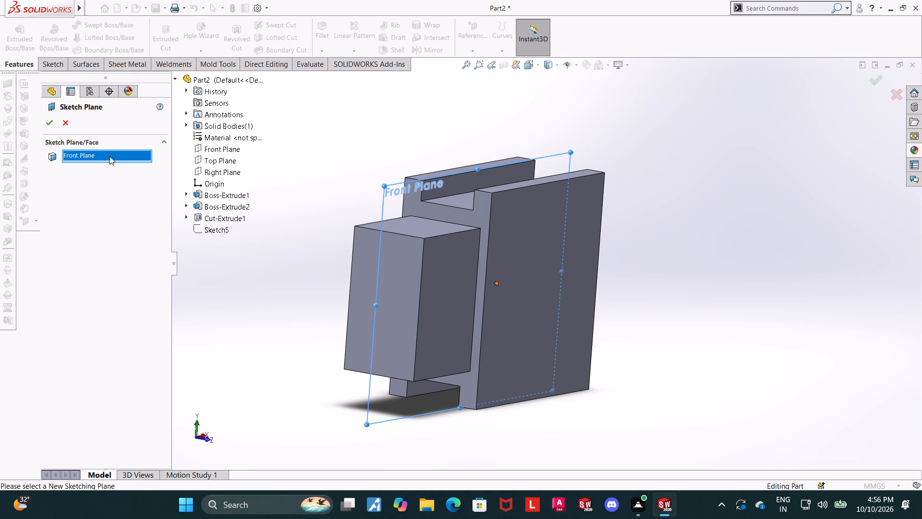
click(50, 126)
click(702, 302)
middle_drag(691, 306, 676, 308)
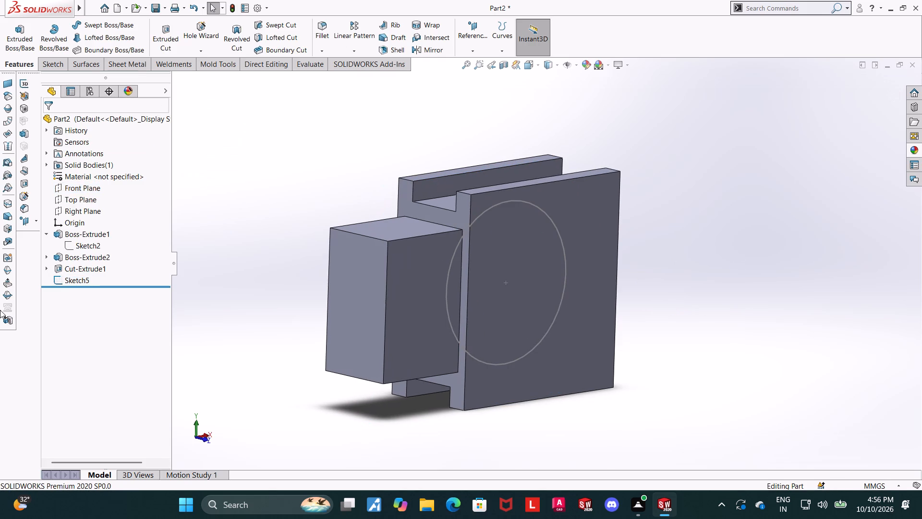
Boss-extrude the 80 mm circle sketch 60 mm using Mid Plane, merged with the main block.
click(68, 277)
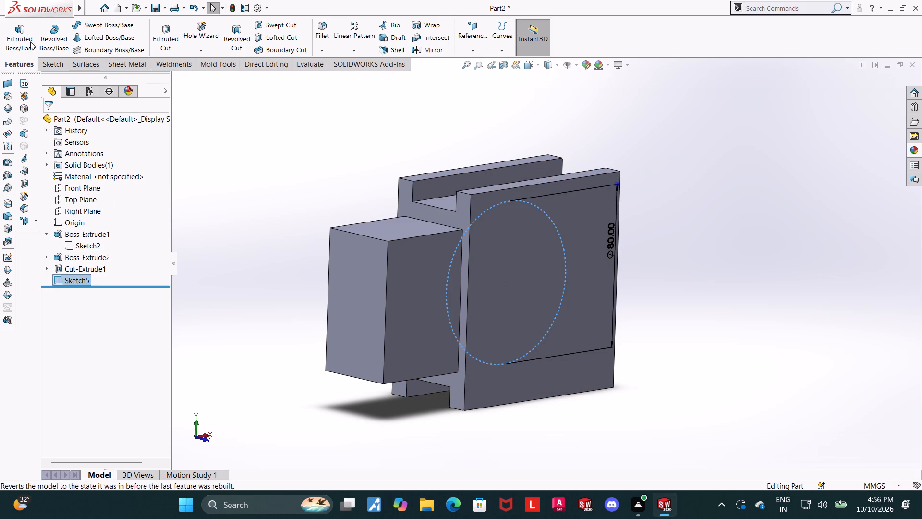
click(30, 41)
click(91, 191)
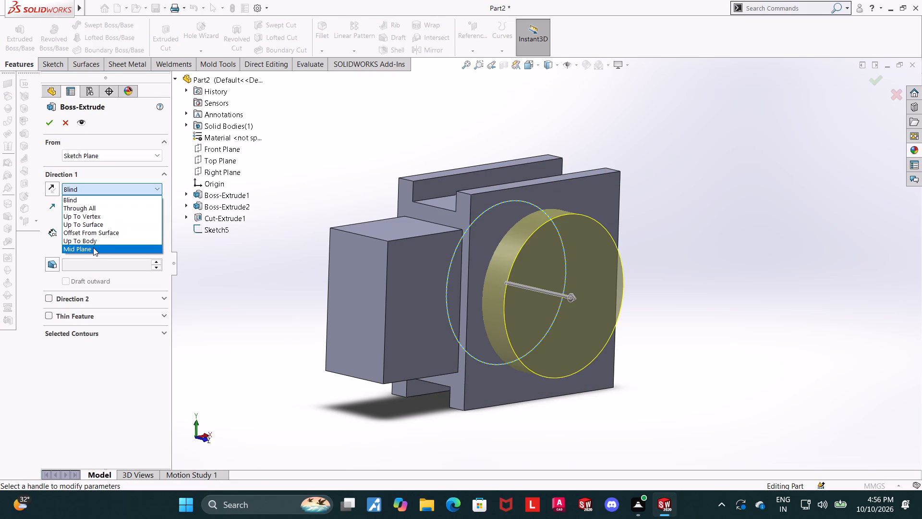
click(93, 247)
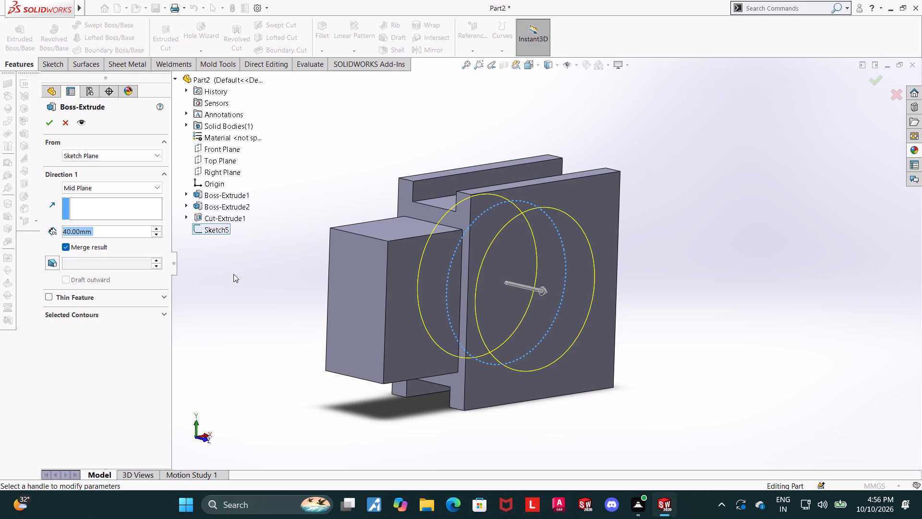
text(60)
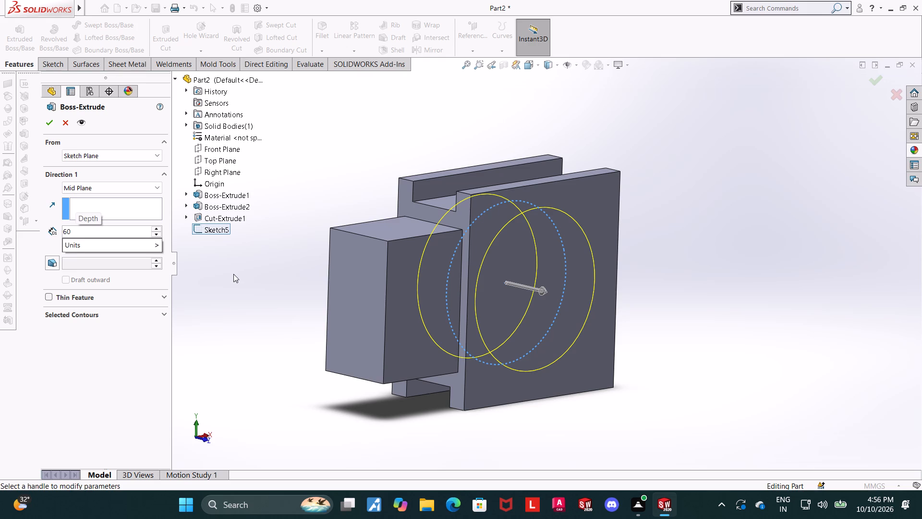
key(Return)
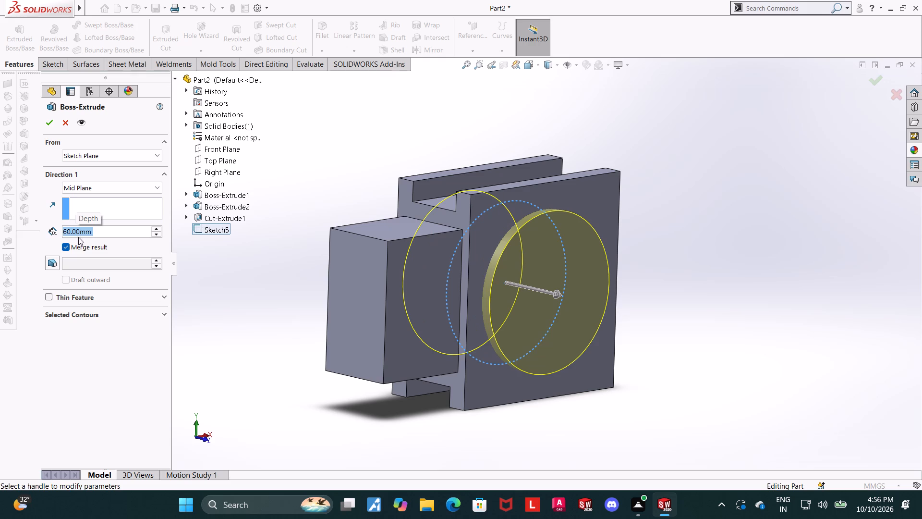
click(52, 125)
click(227, 380)
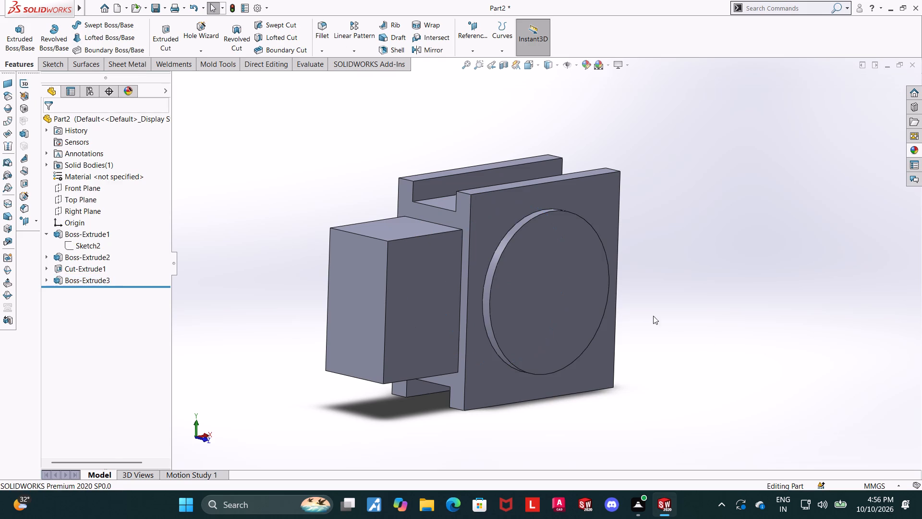
Examine the part from several angles, checking the circular boss, the slots and the side block.
scroll(625, 301, up, 1)
middle_drag(625, 301, 649, 342)
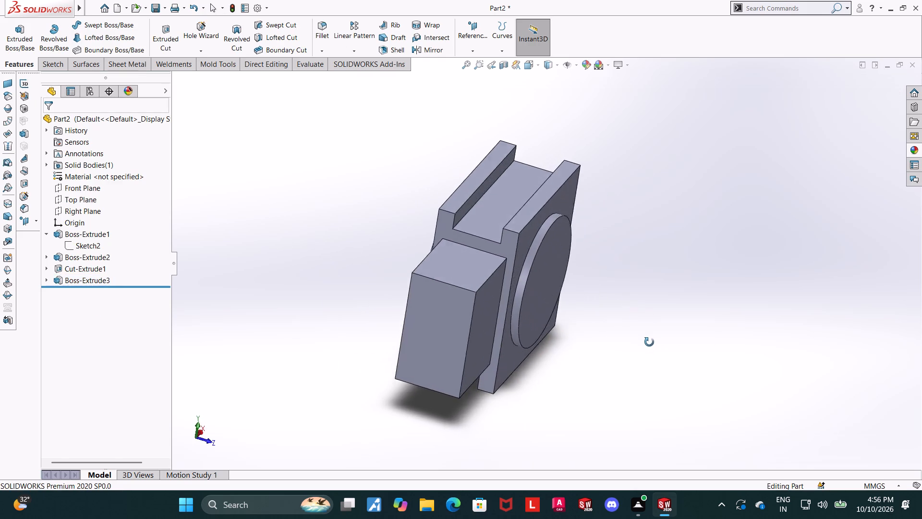
middle_drag(649, 342, 643, 337)
scroll(605, 280, down, 2)
scroll(622, 289, up, 1)
middle_drag(620, 290, 599, 297)
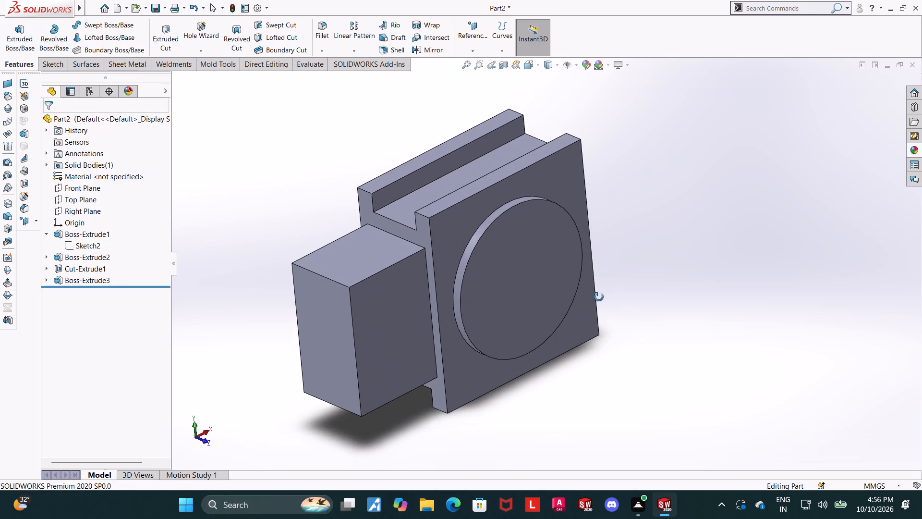
middle_drag(599, 297, 598, 297)
scroll(506, 291, up, 2)
middle_drag(554, 314, 565, 299)
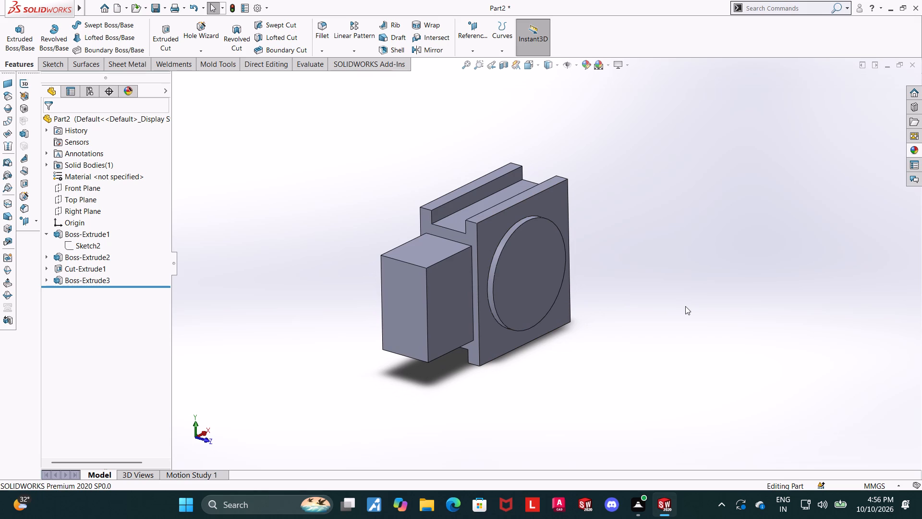
scroll(683, 304, up, 1)
scroll(500, 278, down, 1)
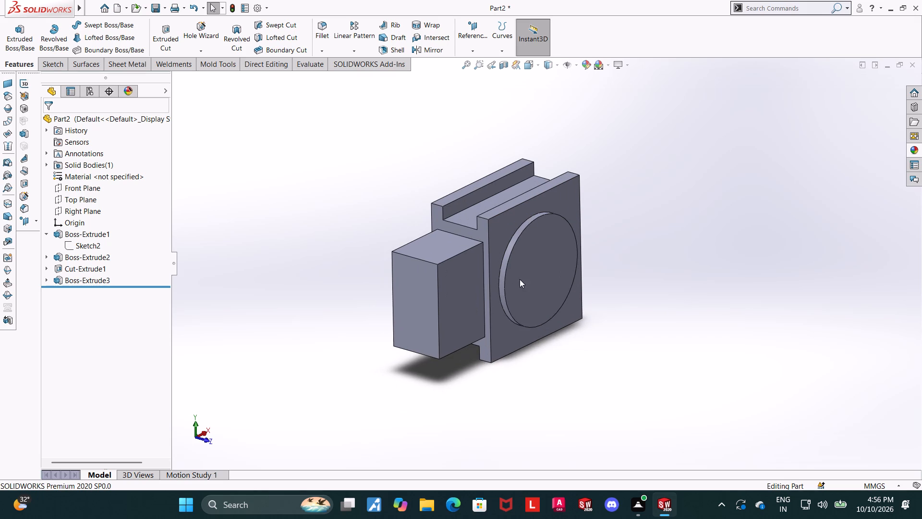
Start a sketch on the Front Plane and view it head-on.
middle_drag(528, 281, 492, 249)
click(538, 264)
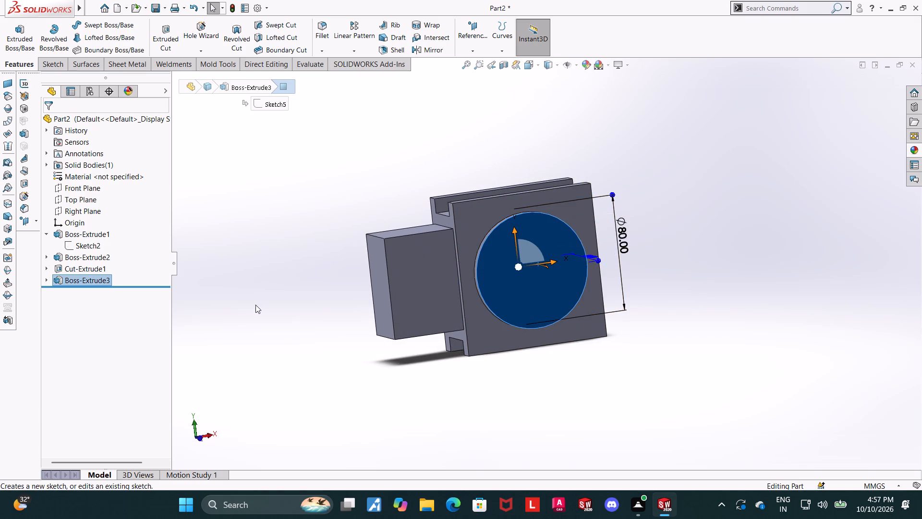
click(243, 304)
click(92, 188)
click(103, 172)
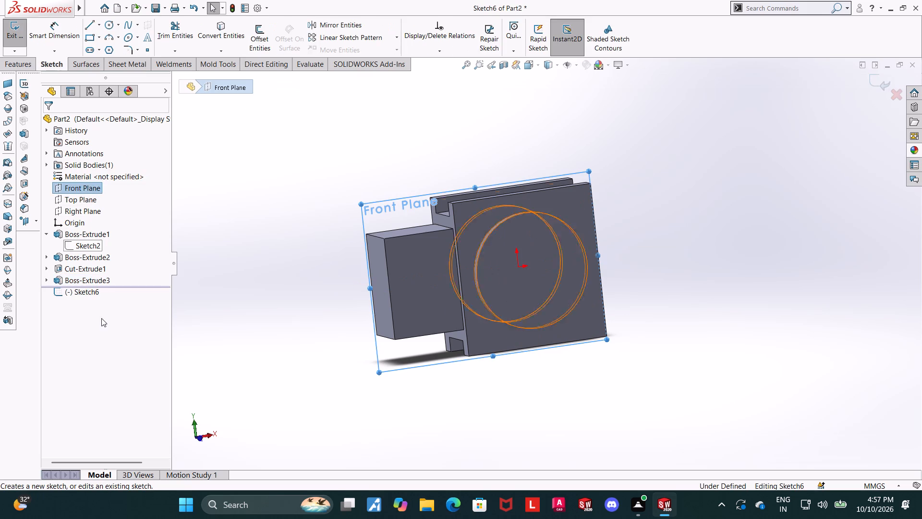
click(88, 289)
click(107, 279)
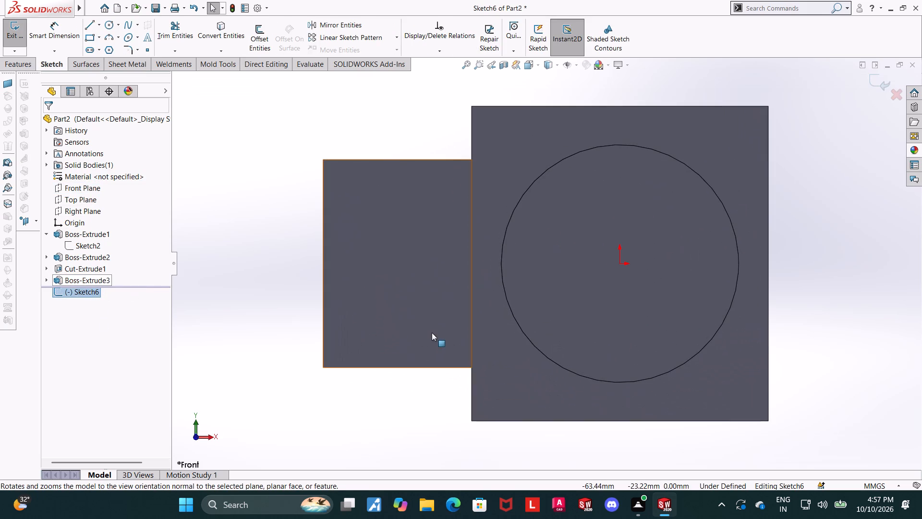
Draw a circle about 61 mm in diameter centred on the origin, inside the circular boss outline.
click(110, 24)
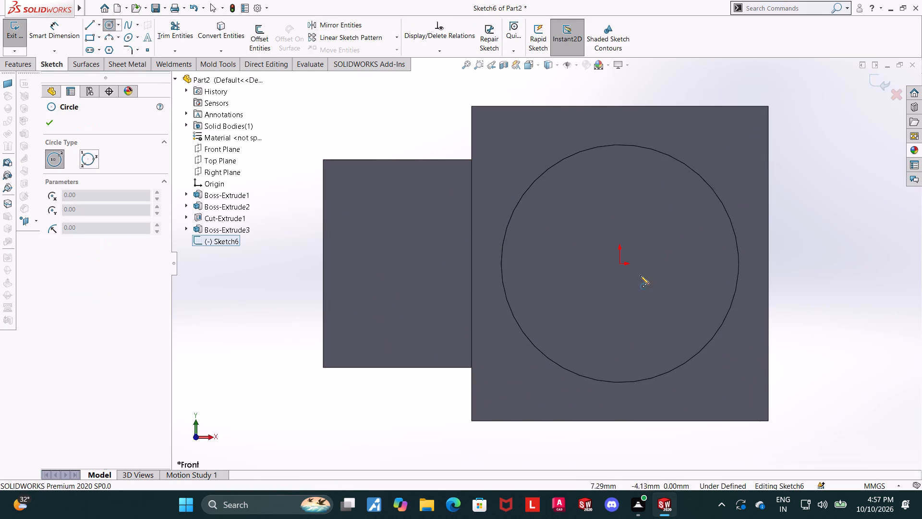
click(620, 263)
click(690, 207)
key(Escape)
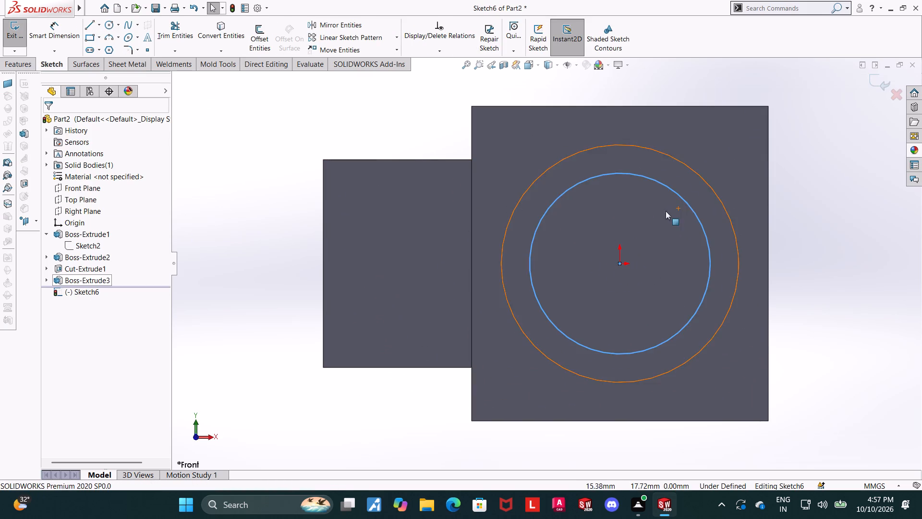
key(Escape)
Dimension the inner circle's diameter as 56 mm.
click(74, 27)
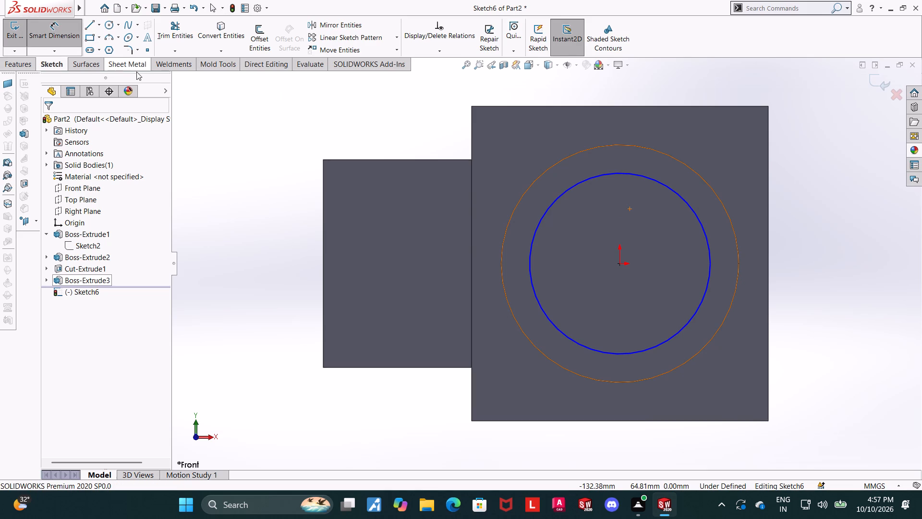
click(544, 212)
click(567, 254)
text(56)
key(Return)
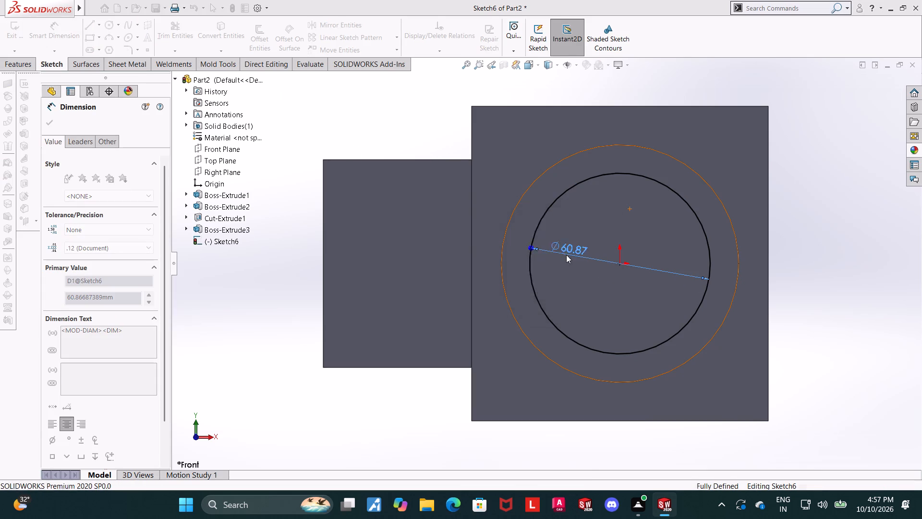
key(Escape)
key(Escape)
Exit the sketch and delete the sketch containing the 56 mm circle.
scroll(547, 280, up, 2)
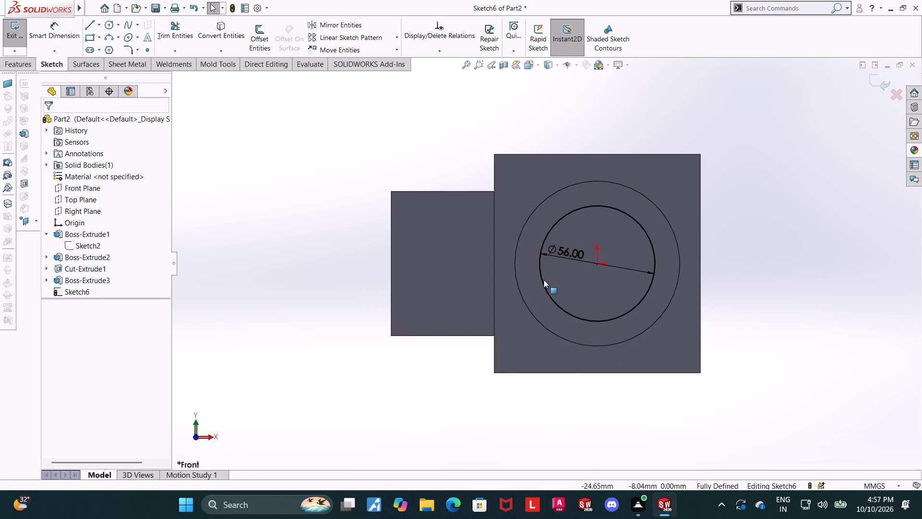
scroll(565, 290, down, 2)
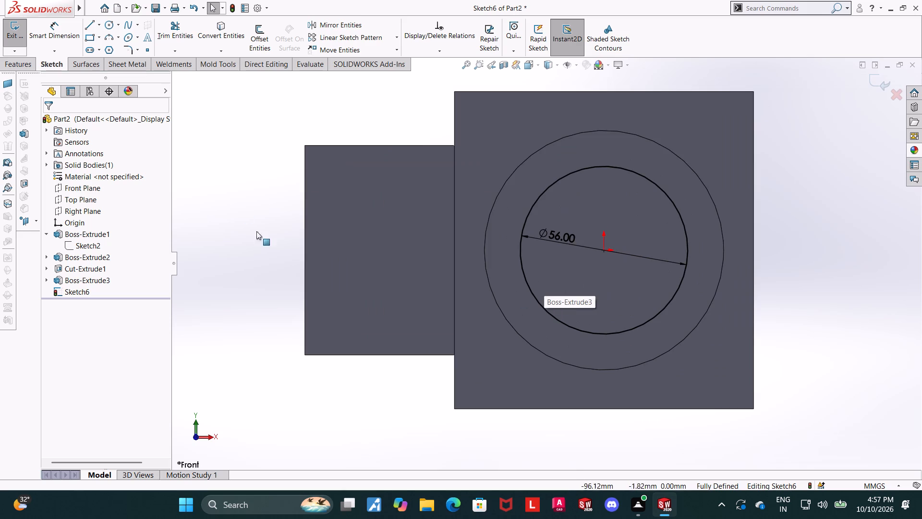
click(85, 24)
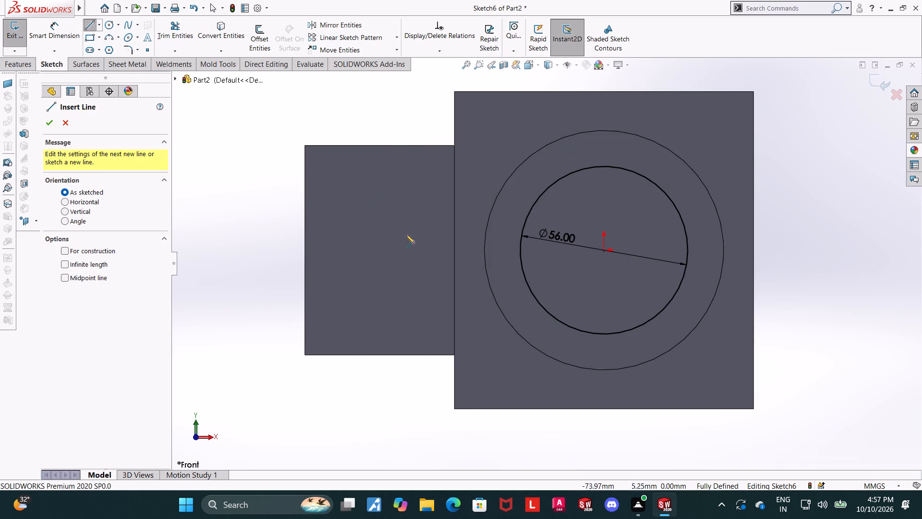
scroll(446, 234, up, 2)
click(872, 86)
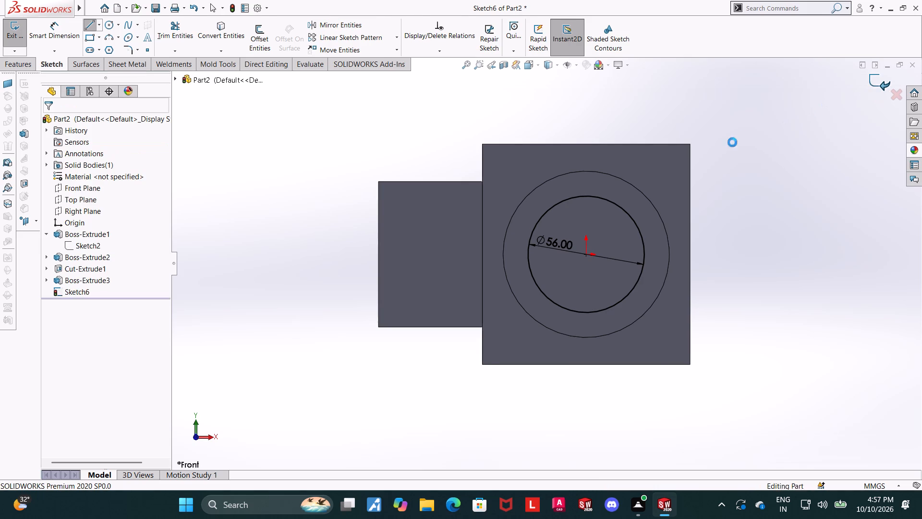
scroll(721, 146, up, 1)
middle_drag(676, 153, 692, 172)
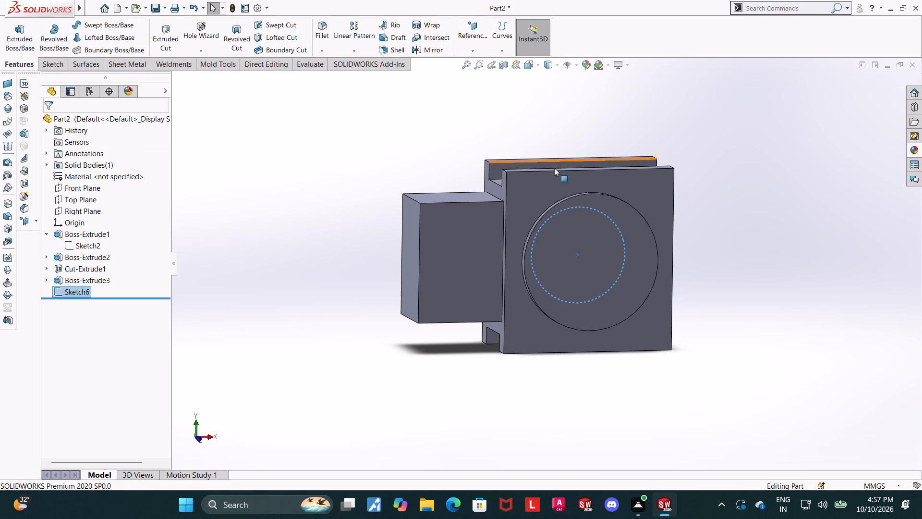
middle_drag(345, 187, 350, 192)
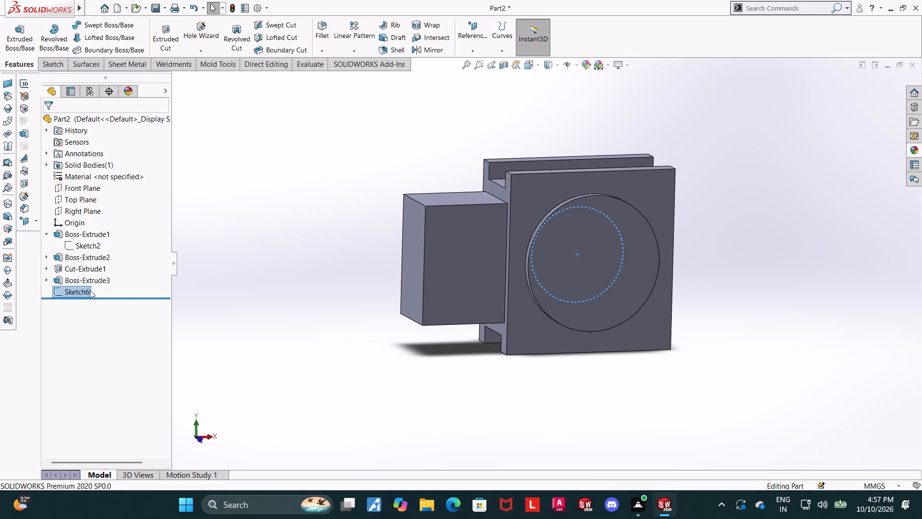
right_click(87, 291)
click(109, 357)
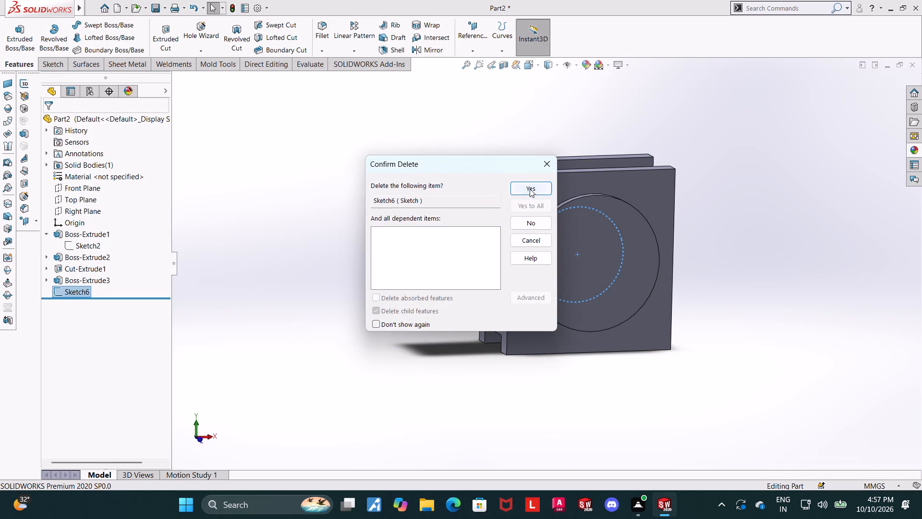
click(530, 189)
Start a sketch on the side block's outer end face and view it head-on.
middle_drag(290, 280, 316, 287)
click(366, 314)
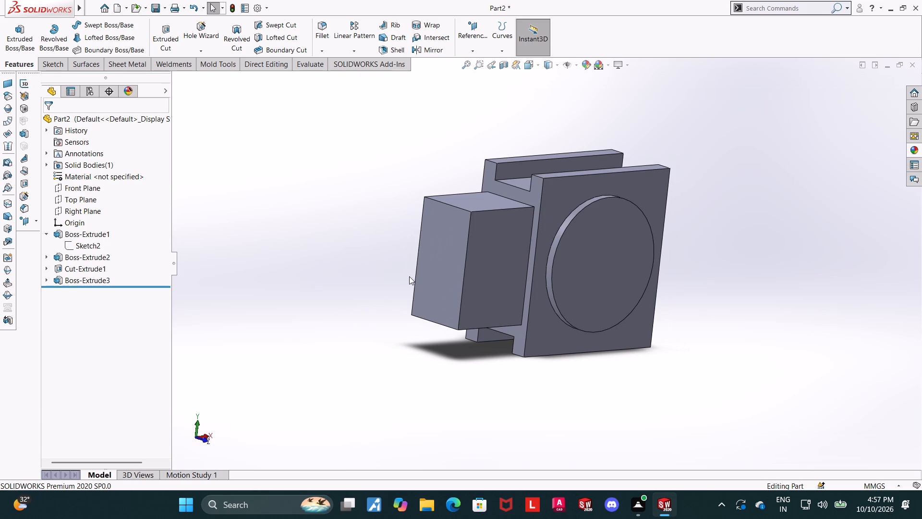
click(441, 259)
click(484, 235)
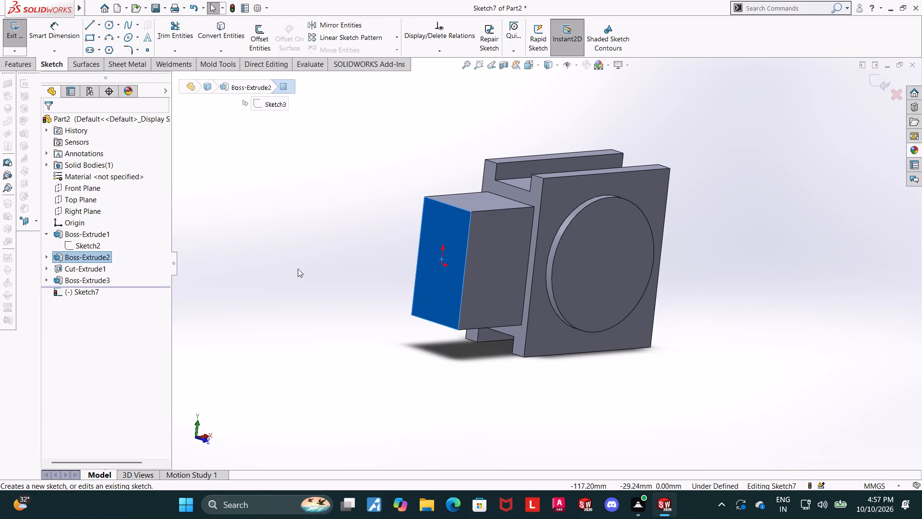
click(85, 294)
click(111, 285)
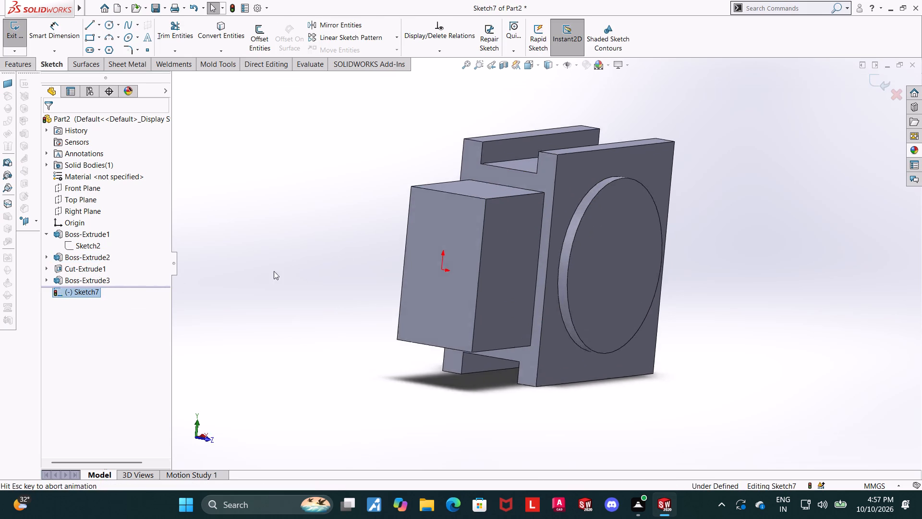
Draw a circle about 80 mm in diameter centred on the origin of the side block's end face.
scroll(373, 238, up, 1)
click(110, 25)
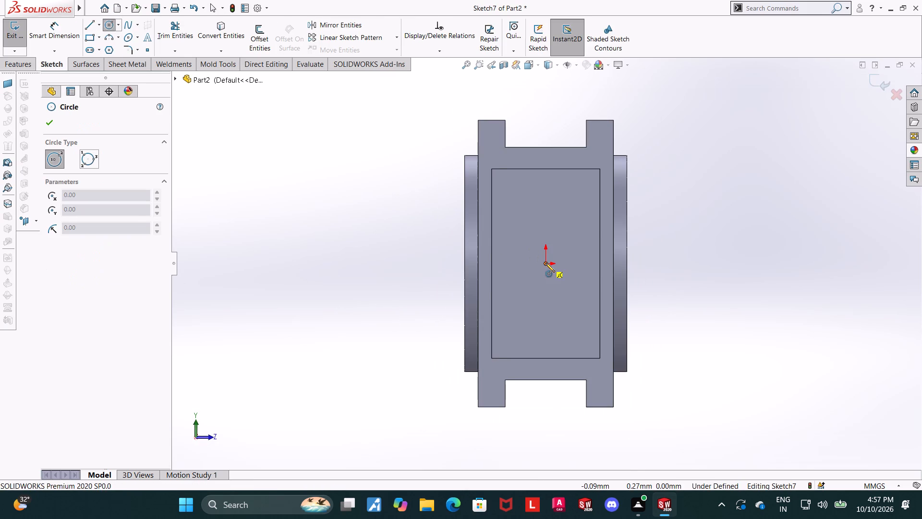
click(546, 263)
click(654, 263)
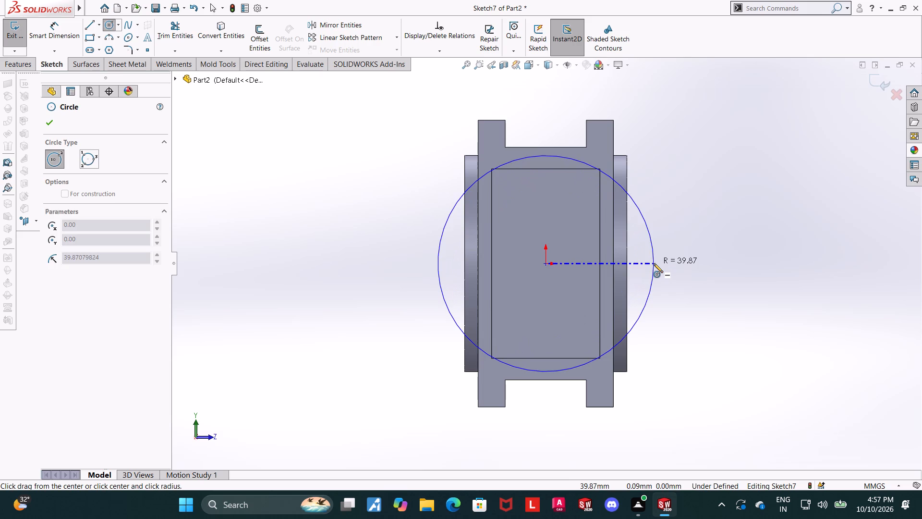
key(Escape)
Start dimensioning the diameter of the circle on the side block's end face.
click(47, 30)
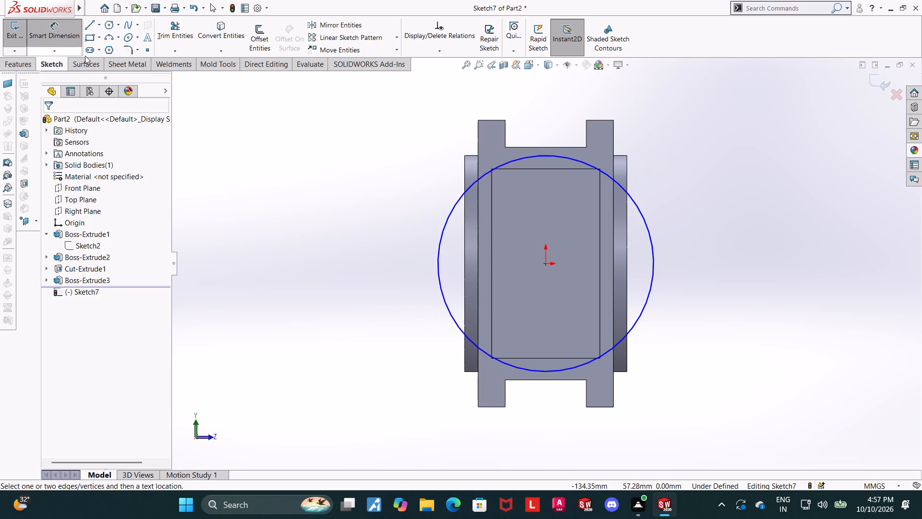
scroll(411, 204, up, 1)
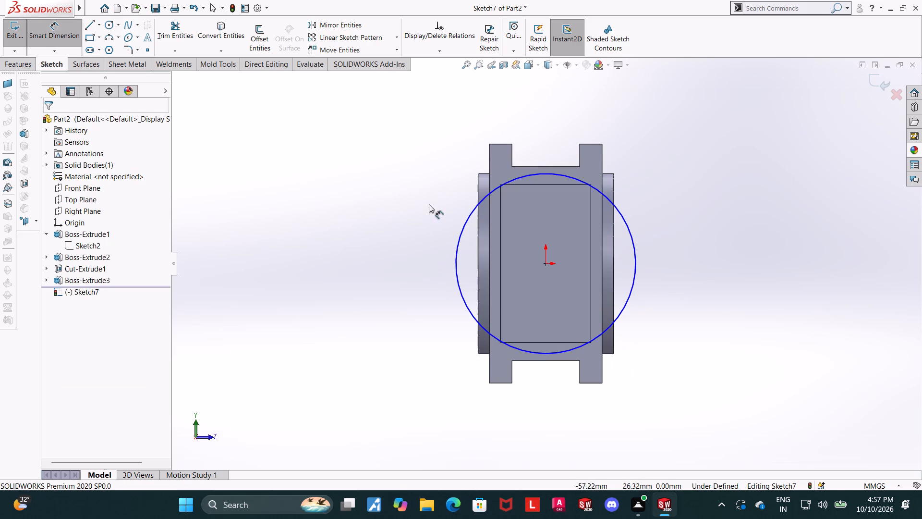
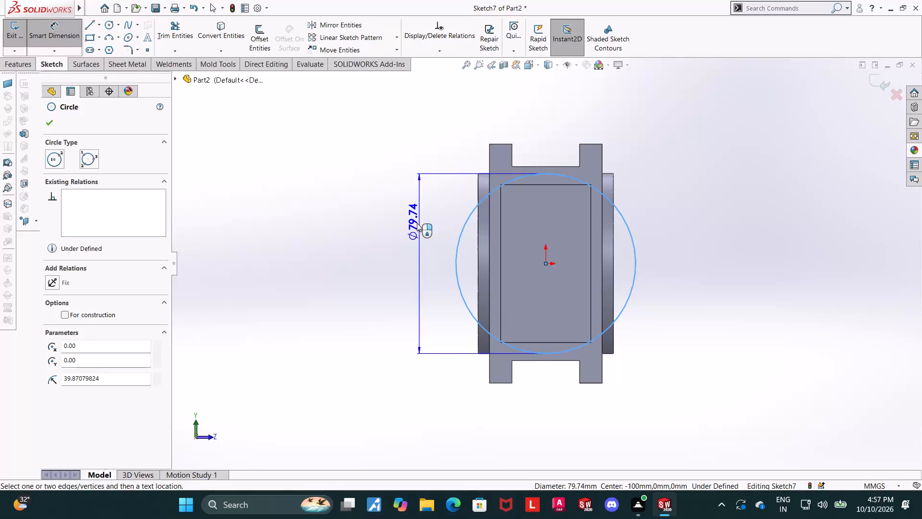
Set the diameter of the circle on the side block's end face to 56 mm.
click(417, 223)
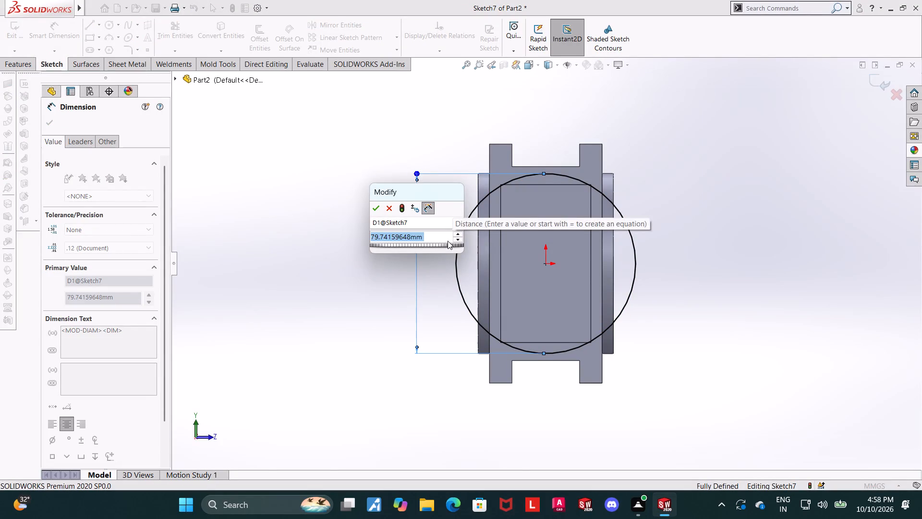
text(56)
key(Return)
key(Escape)
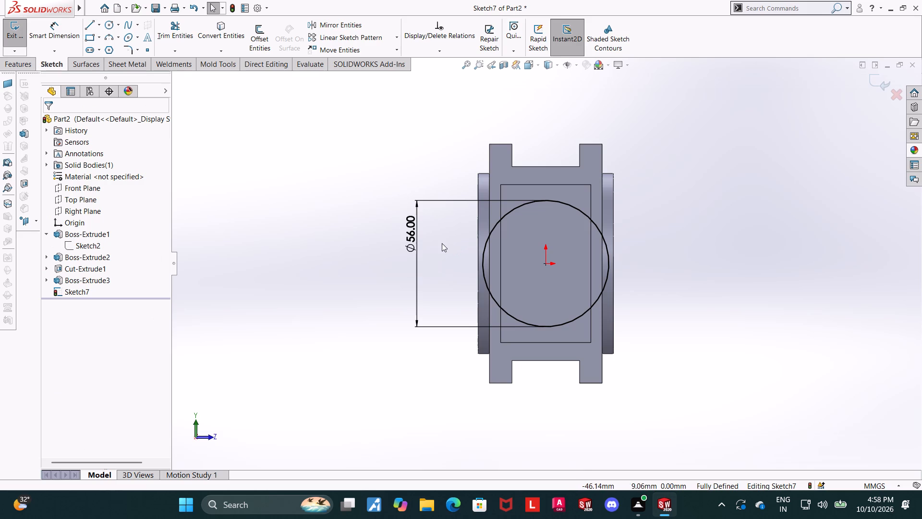
Exit the sketch and start a boss extrusion of the 56 mm circle, reversed into the side block to a blind depth of 15 mm.
scroll(497, 258, up, 1)
middle_drag(784, 226, 760, 231)
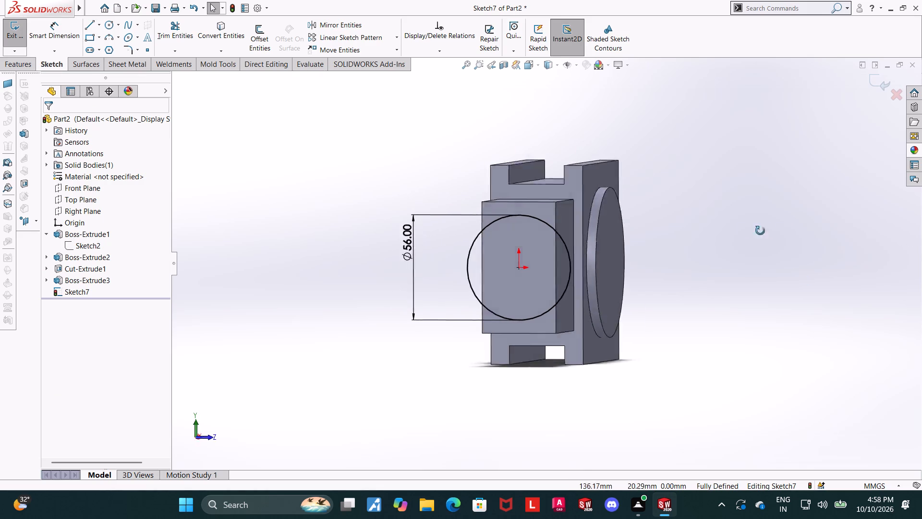
middle_drag(760, 231, 707, 237)
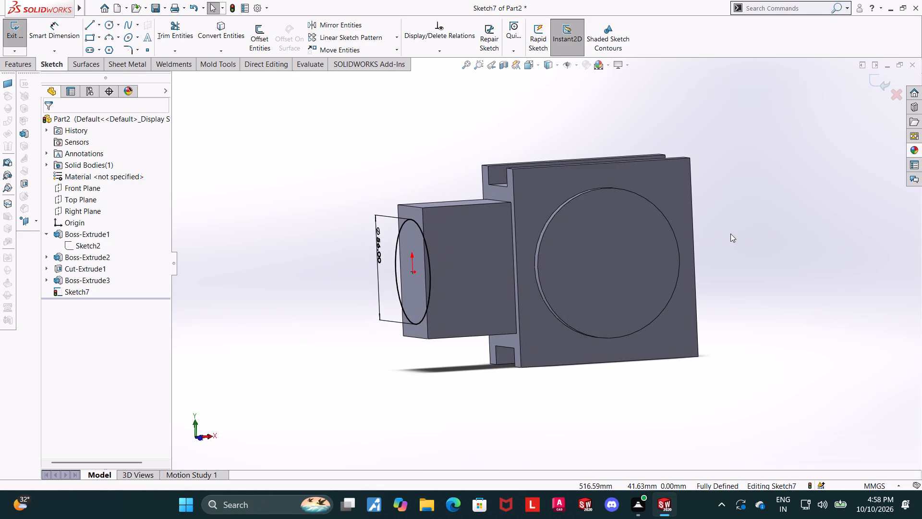
scroll(556, 254, up, 1)
middle_drag(454, 278, 464, 285)
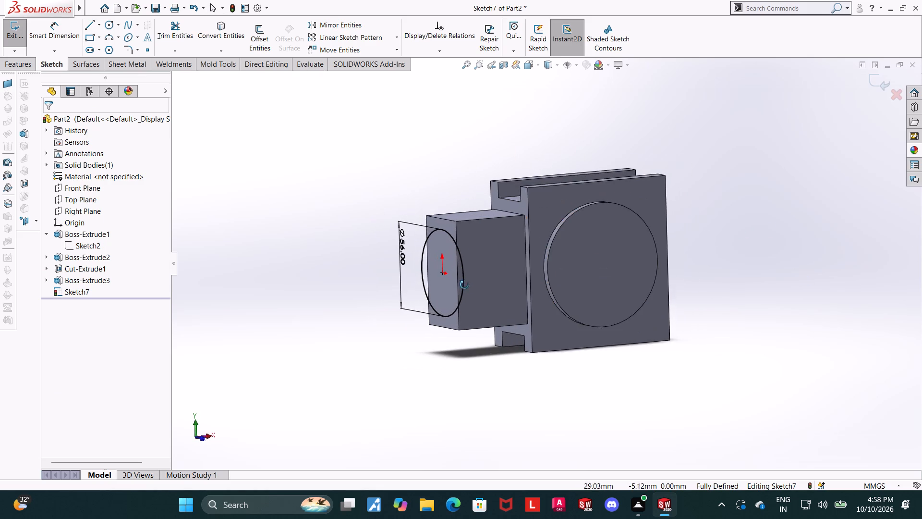
middle_drag(464, 285, 489, 289)
scroll(430, 261, up, 1)
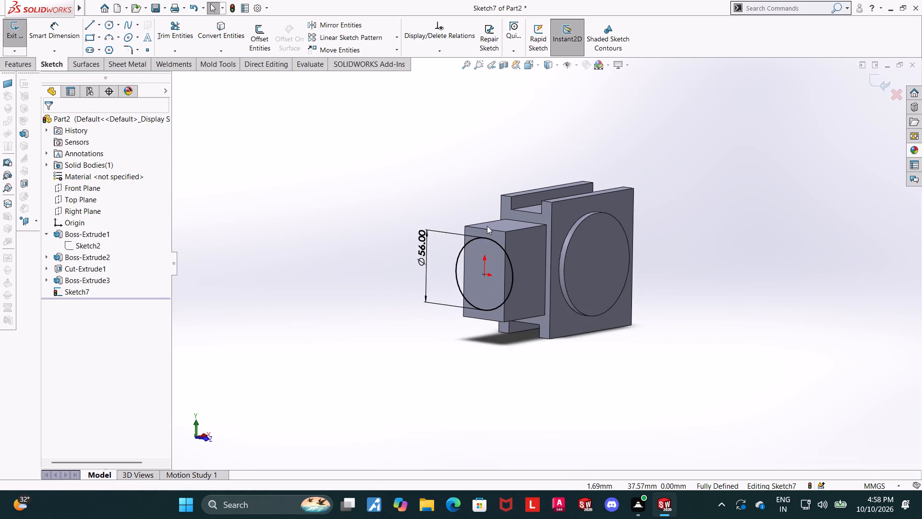
scroll(487, 226, down, 2)
middle_drag(489, 246, 496, 252)
click(881, 84)
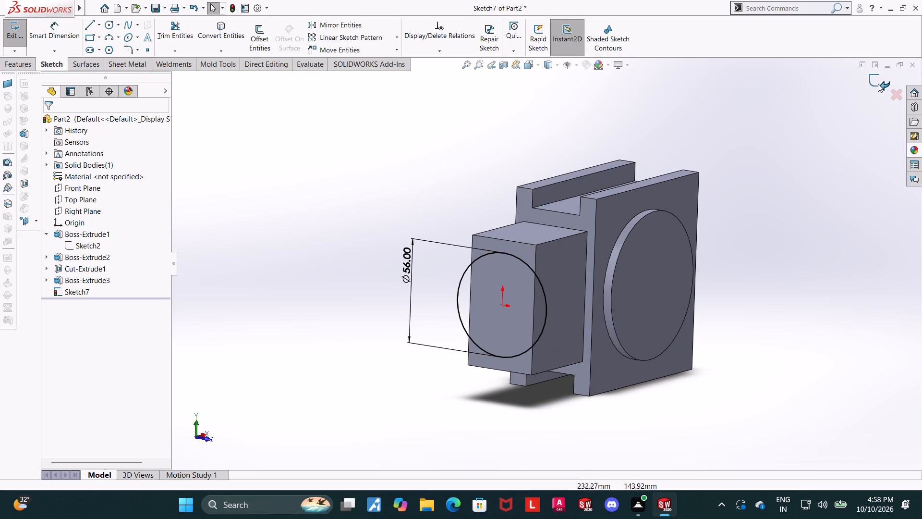
click(18, 32)
middle_drag(265, 196, 260, 198)
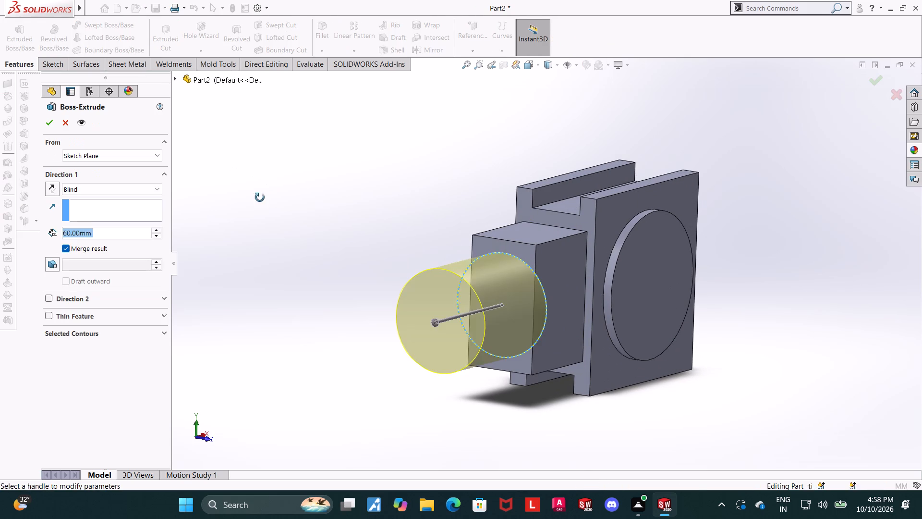
middle_drag(260, 198, 258, 198)
click(56, 183)
drag(109, 234, 31, 236)
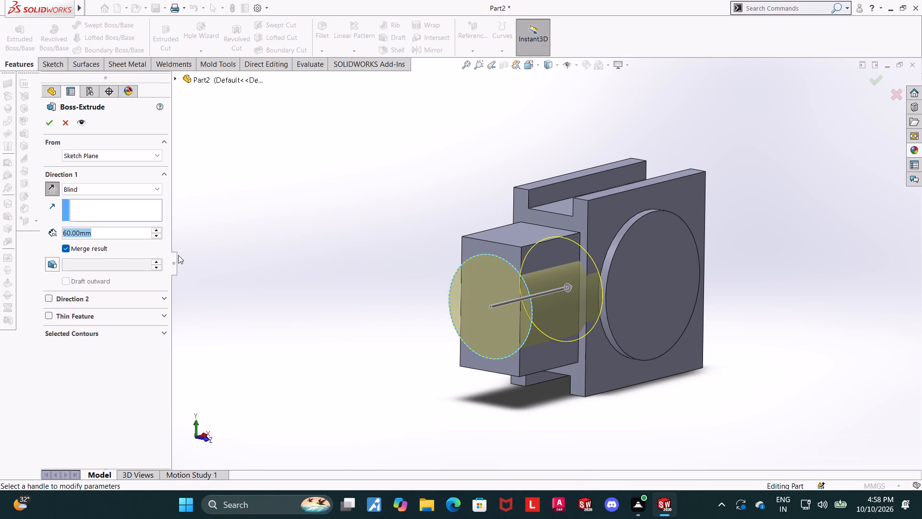
text(20)
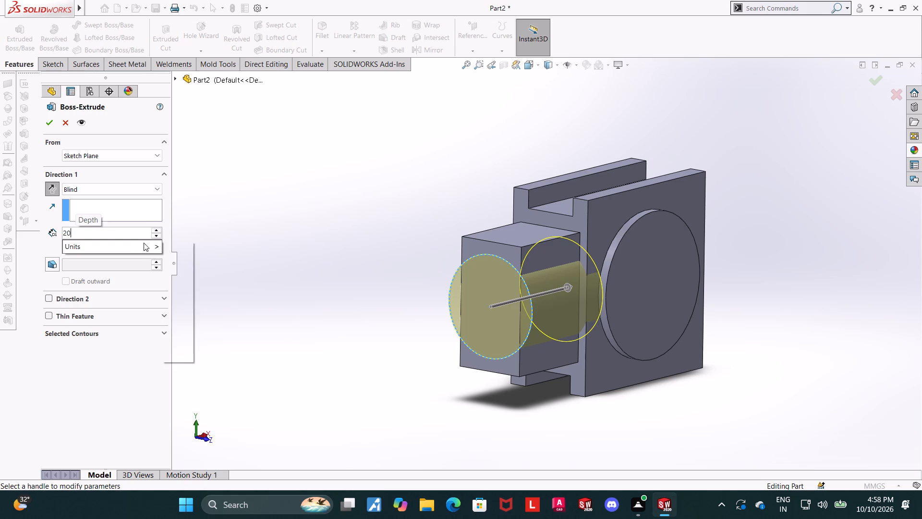
key(BackSpace)
key(BackSpace)
text(15)
key(Return)
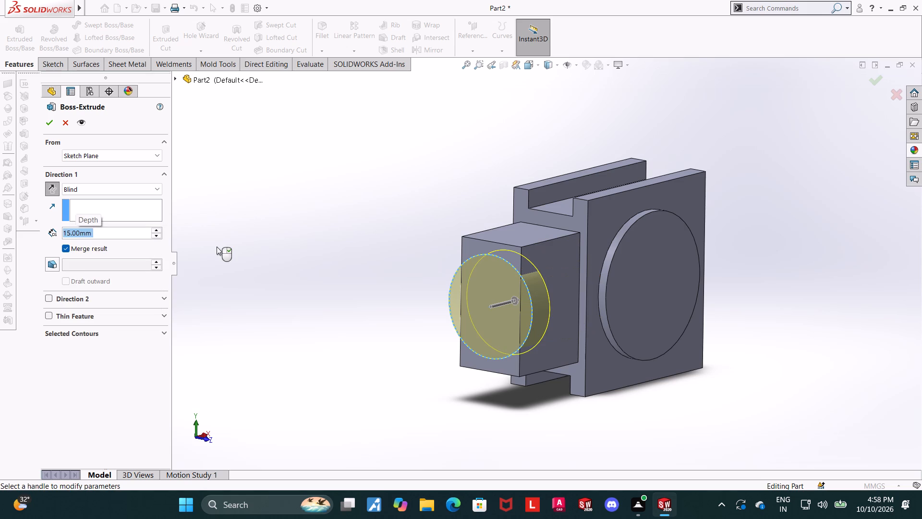
Add a second blind extrusion direction of 5 mm outward from the end face and finish the boss.
click(50, 297)
key(5)
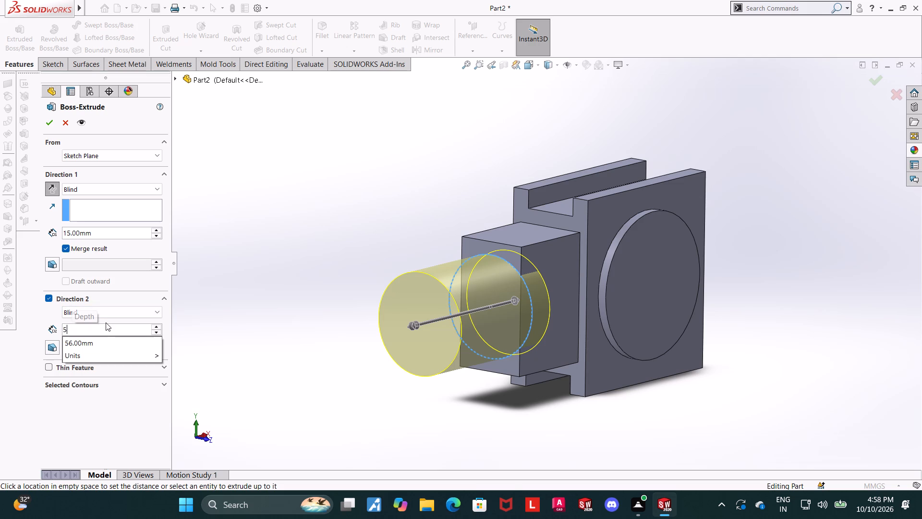
key(Return)
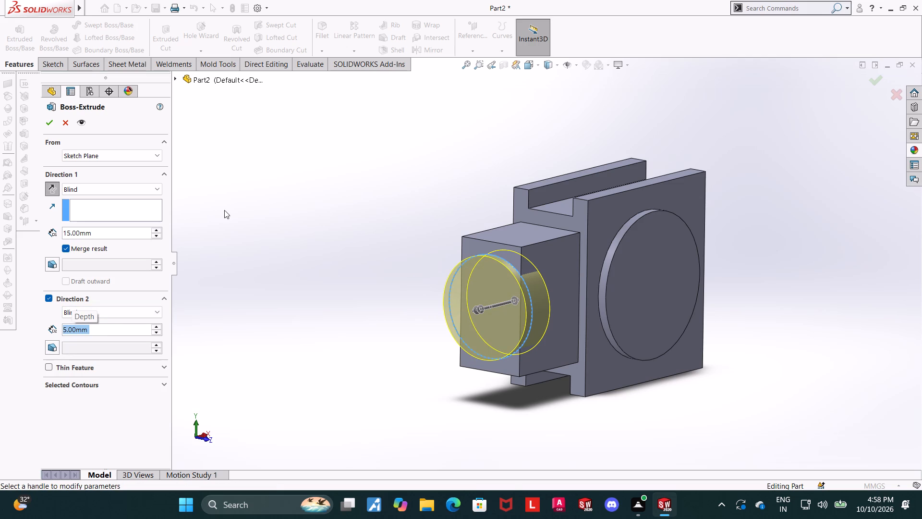
click(53, 125)
click(364, 304)
Start a sketch on the Front Plane and view it head-on.
middle_drag(352, 303, 331, 309)
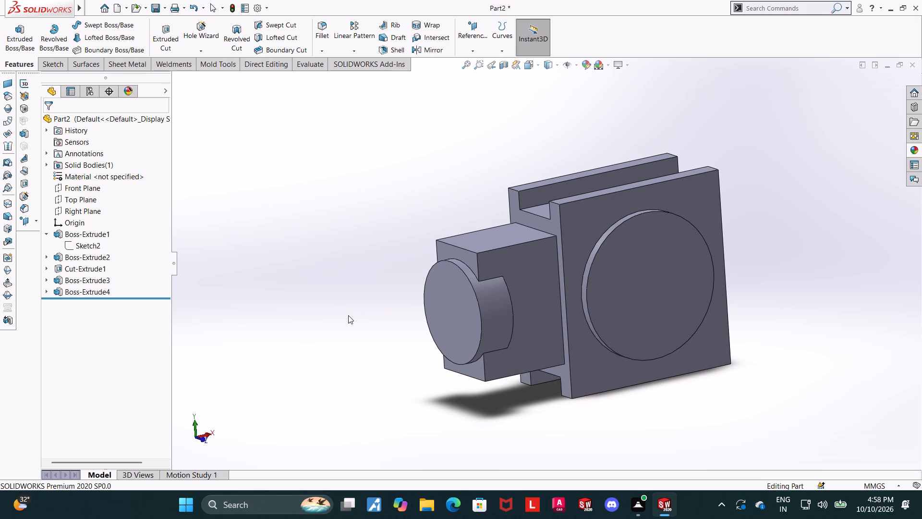
middle_drag(348, 315, 321, 268)
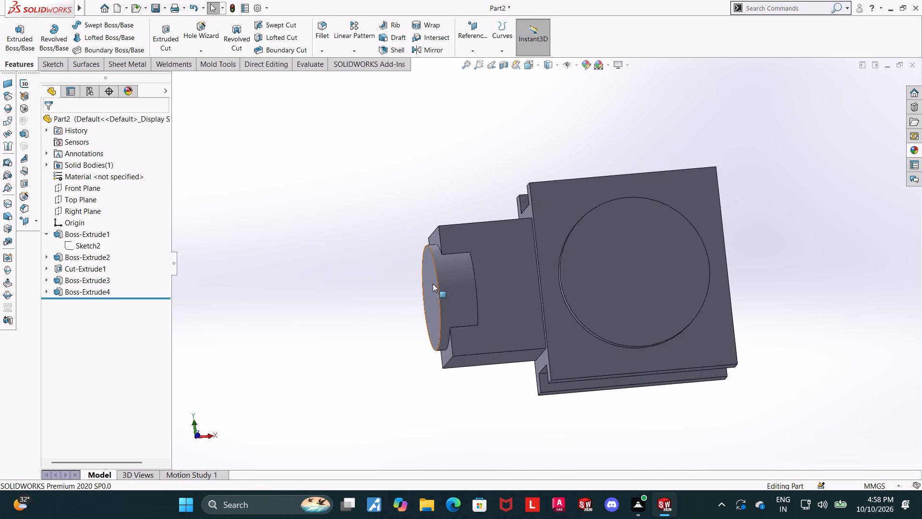
click(68, 193)
click(73, 180)
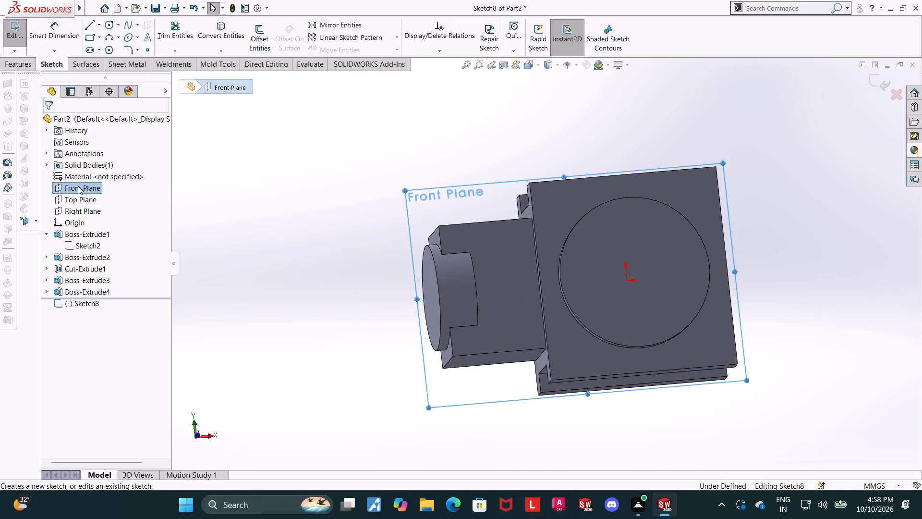
click(76, 303)
click(93, 292)
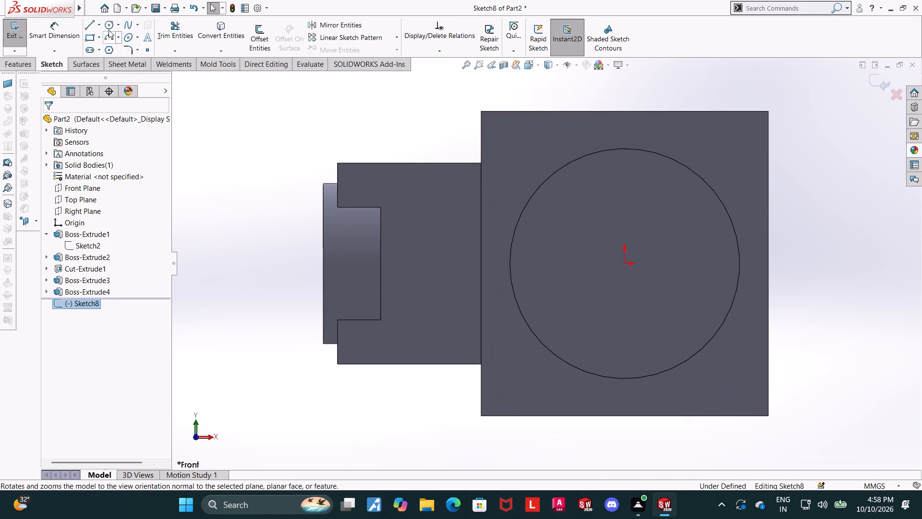
Draw a circle about 58 mm in diameter centred on the origin, inside the main block's circular boss.
click(109, 26)
click(625, 265)
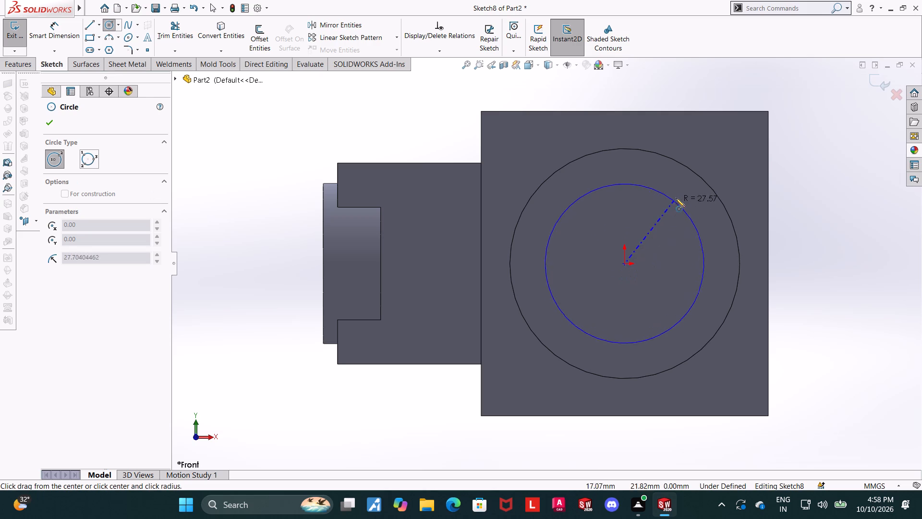
click(676, 197)
key(Escape)
key(Escape)
Dimension the new circle's diameter and set it to 56 mm.
click(47, 25)
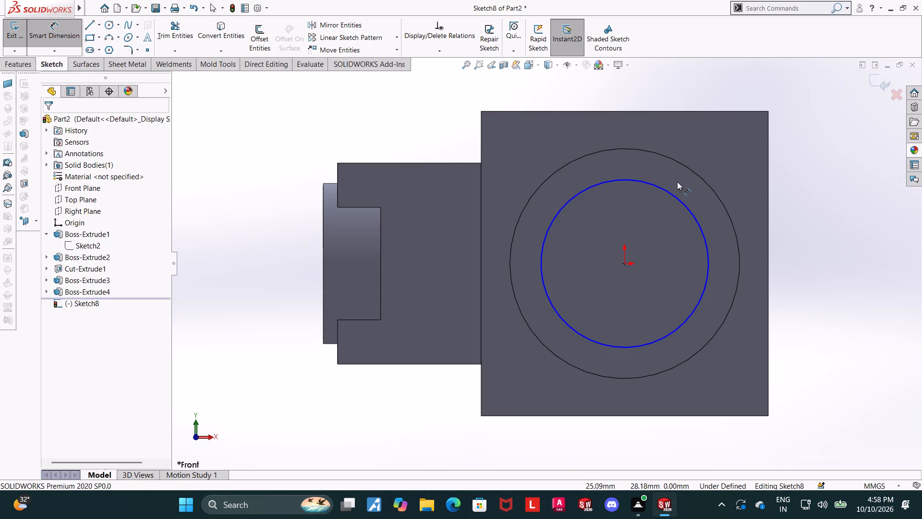
click(655, 184)
scroll(655, 184, down, 1)
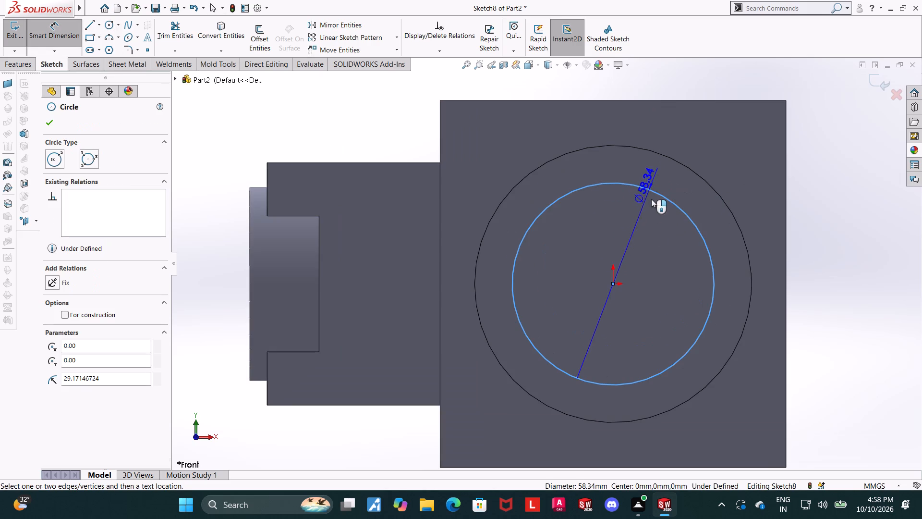
click(645, 245)
text(56)
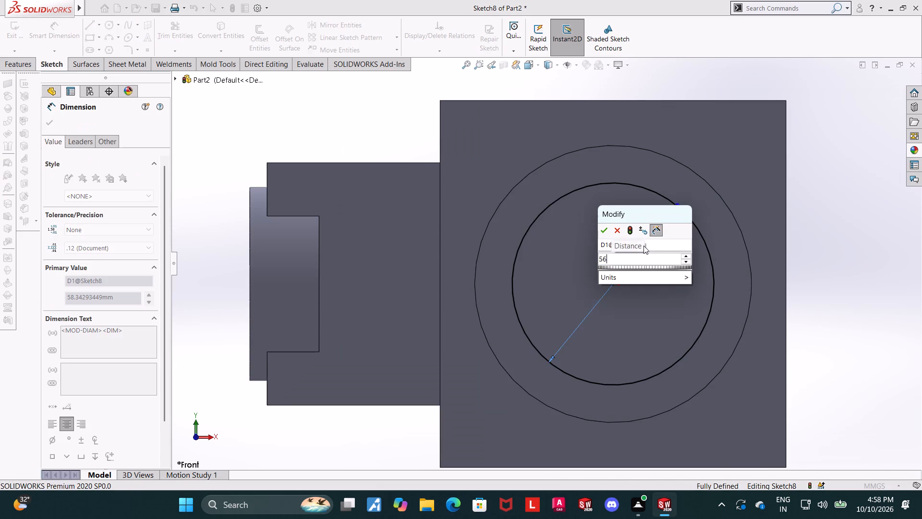
key(Return)
key(Escape)
key(Escape)
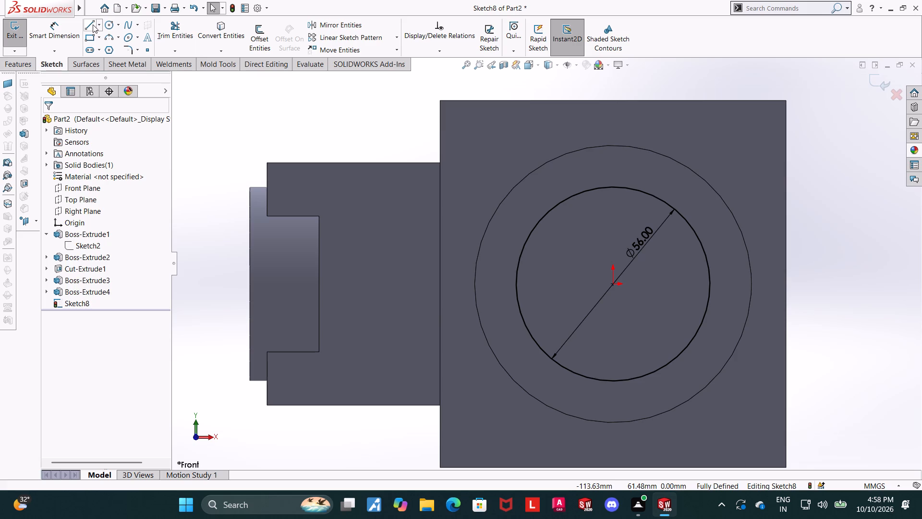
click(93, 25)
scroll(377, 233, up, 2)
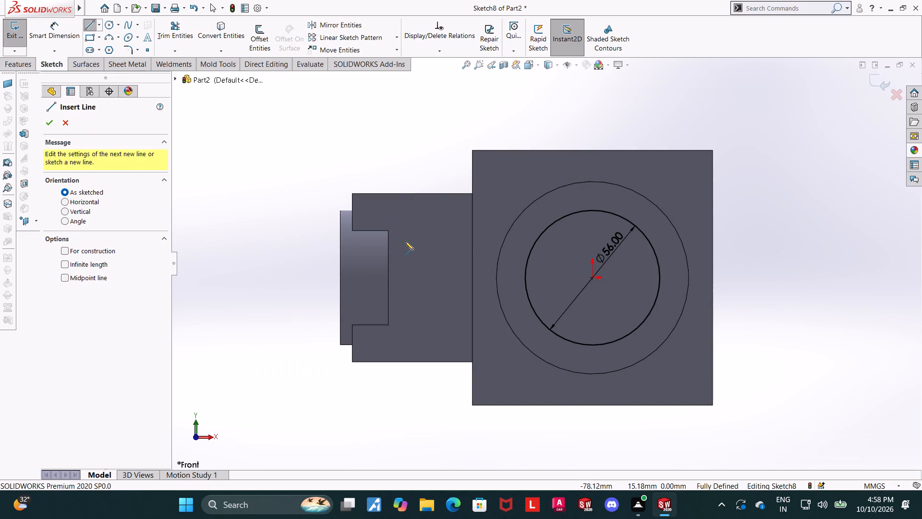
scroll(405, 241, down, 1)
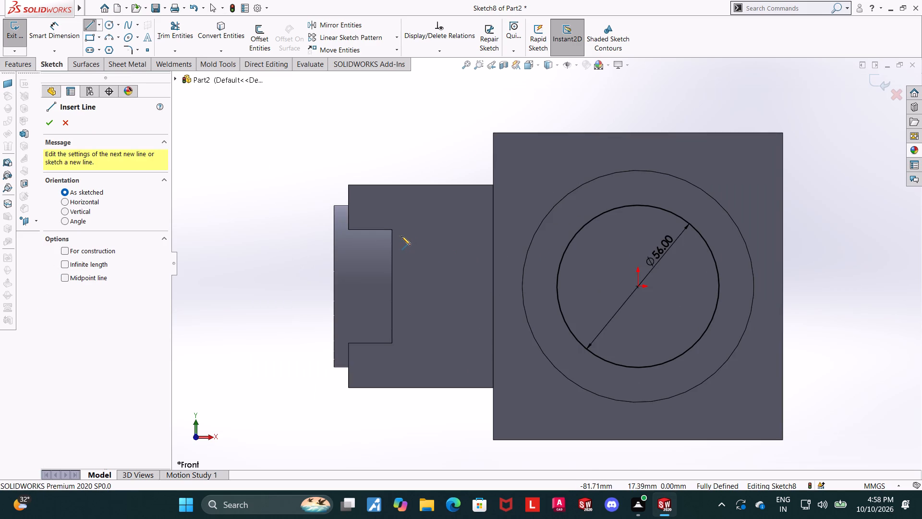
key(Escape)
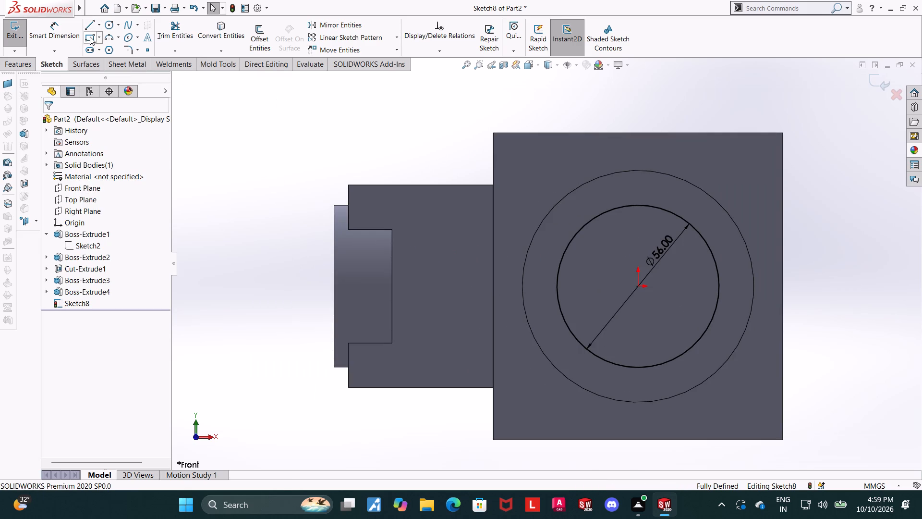
Draw a corner rectangle about 53 mm wide from the side block's circular-feature shoulder to the main block's circular boss edge.
click(91, 37)
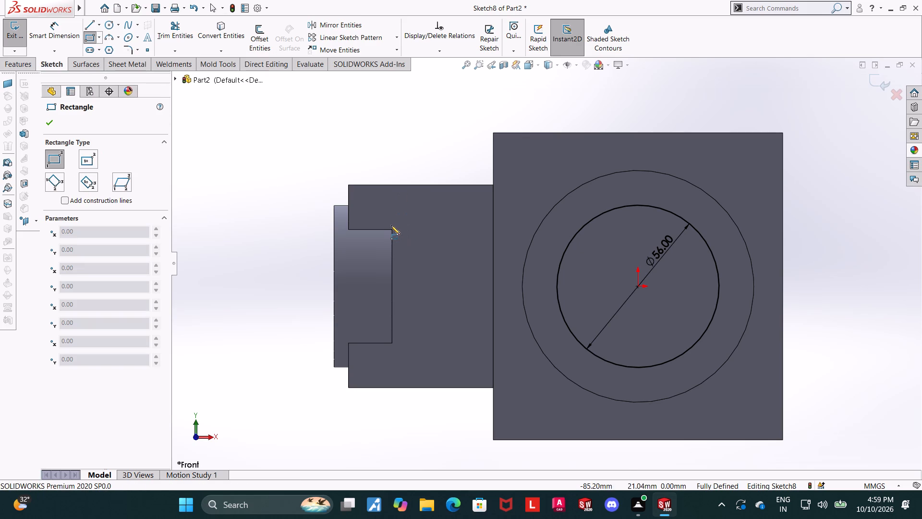
click(393, 221)
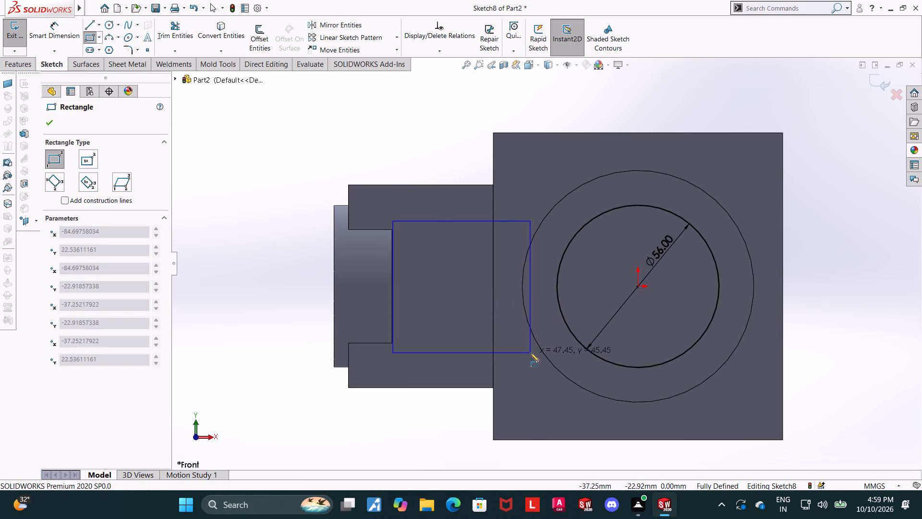
click(546, 356)
key(Escape)
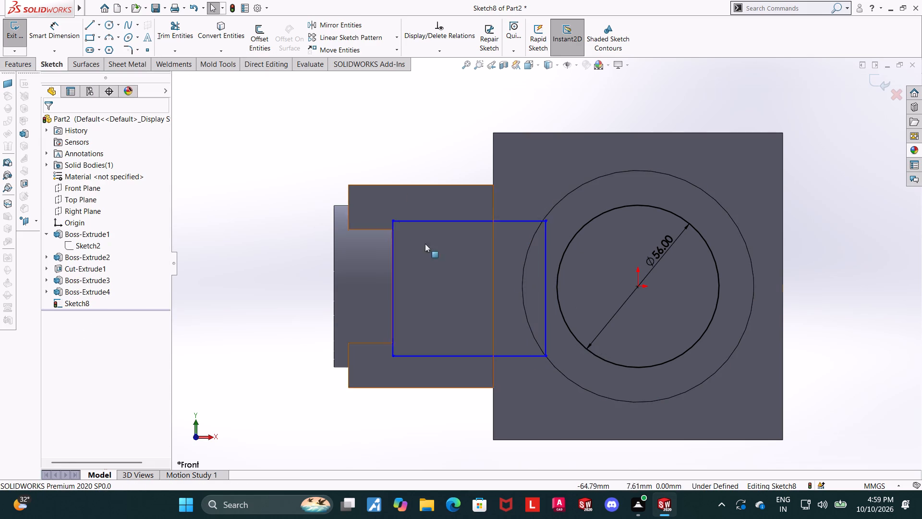
key(Escape)
Make the rectangle's upper corner nearest the boss coincident with the boss's outer circular edge.
click(546, 220)
ctrl+click(535, 232)
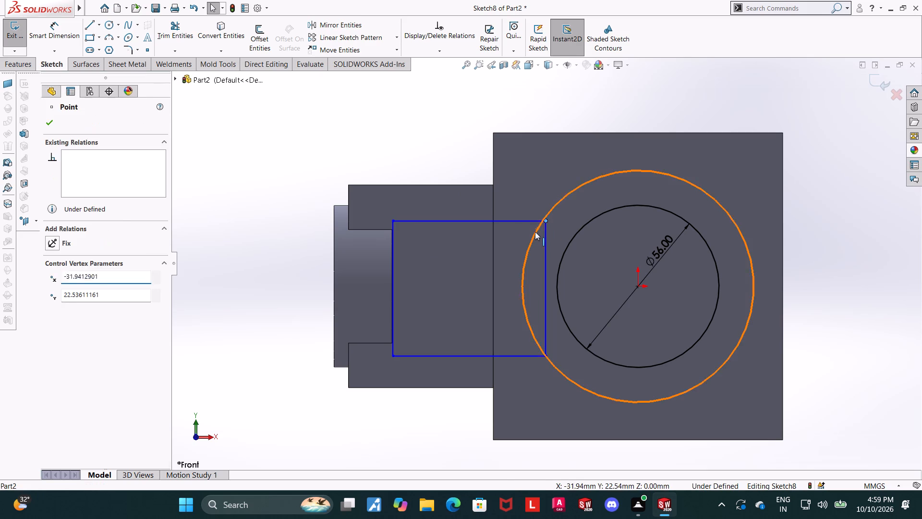
click(52, 301)
key(Escape)
key(Escape)
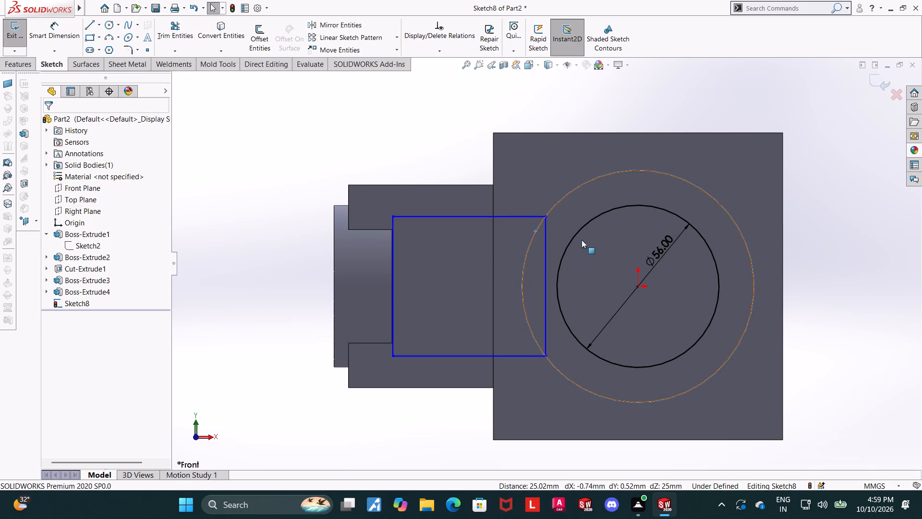
Add a horizontal relation between the midpoint of the rectangle's outer vertical side and the origin.
click(393, 285)
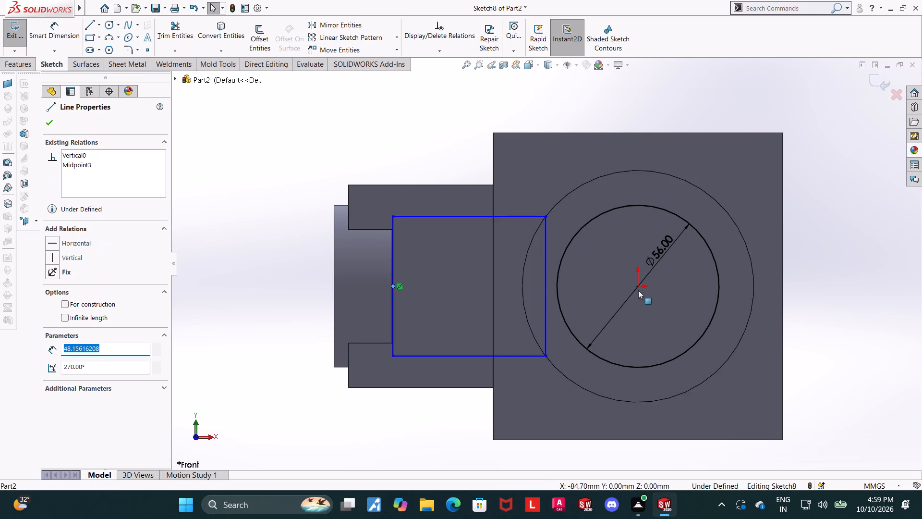
ctrl+click(638, 285)
click(51, 293)
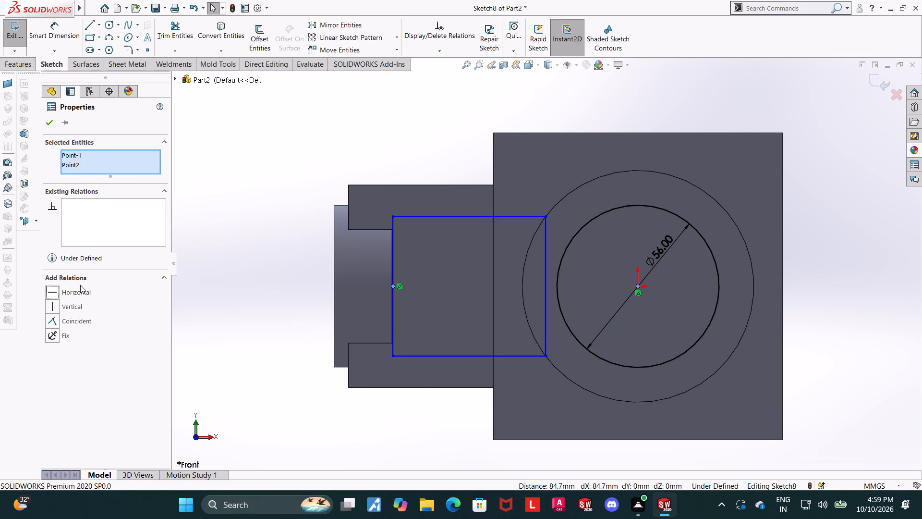
key(Escape)
key(Escape)
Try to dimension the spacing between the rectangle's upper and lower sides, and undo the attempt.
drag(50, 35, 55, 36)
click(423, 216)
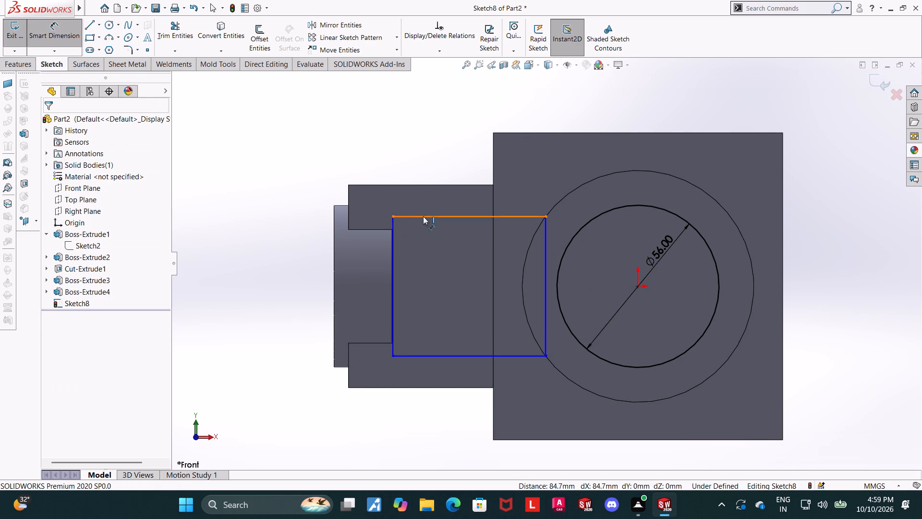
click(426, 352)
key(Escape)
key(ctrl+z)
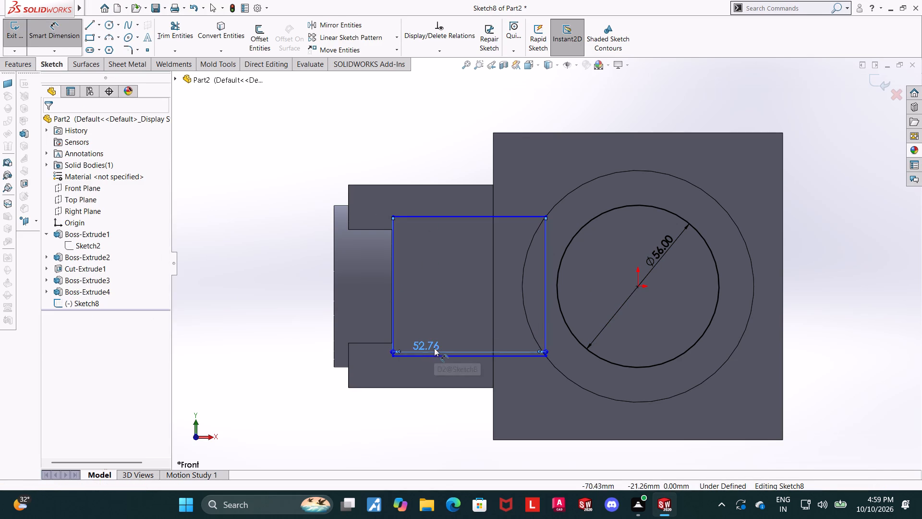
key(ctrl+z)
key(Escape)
Dimension the spacing between the rectangle's upper and lower sides as 45 mm.
click(58, 33)
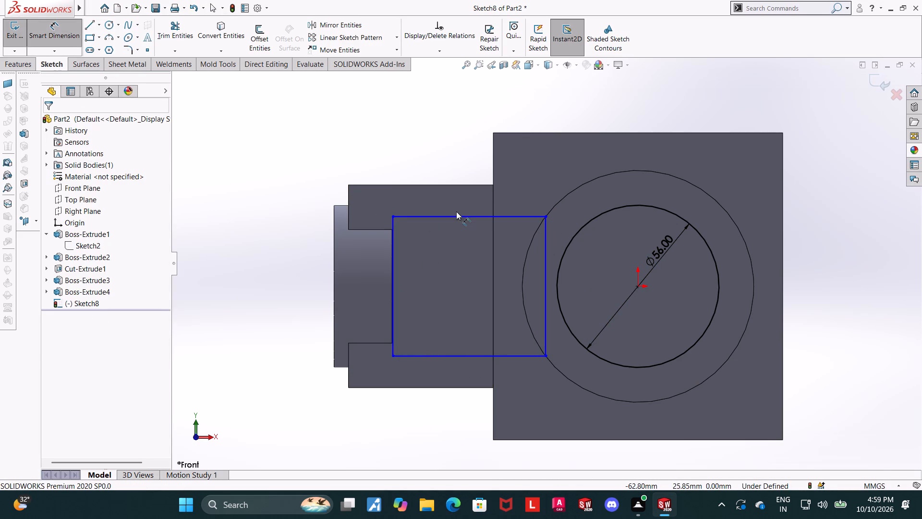
click(455, 220)
click(455, 216)
click(445, 353)
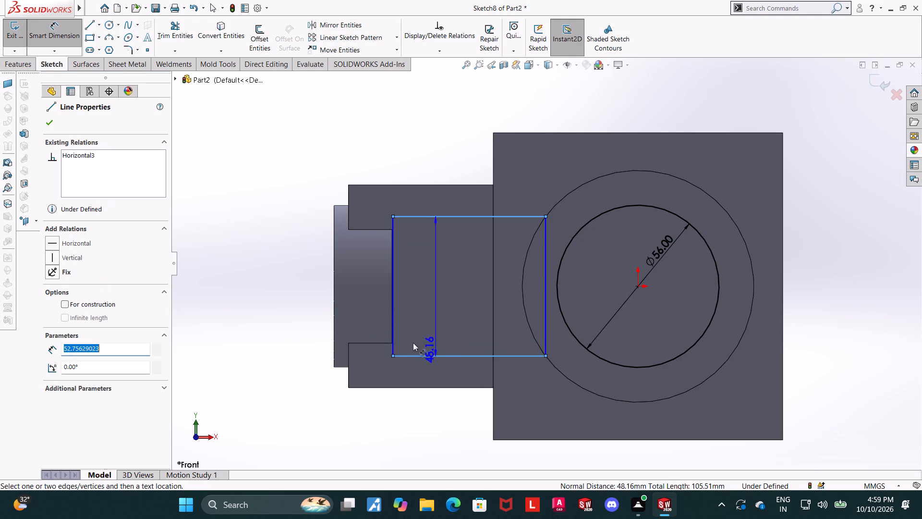
click(280, 311)
text(45)
key(Return)
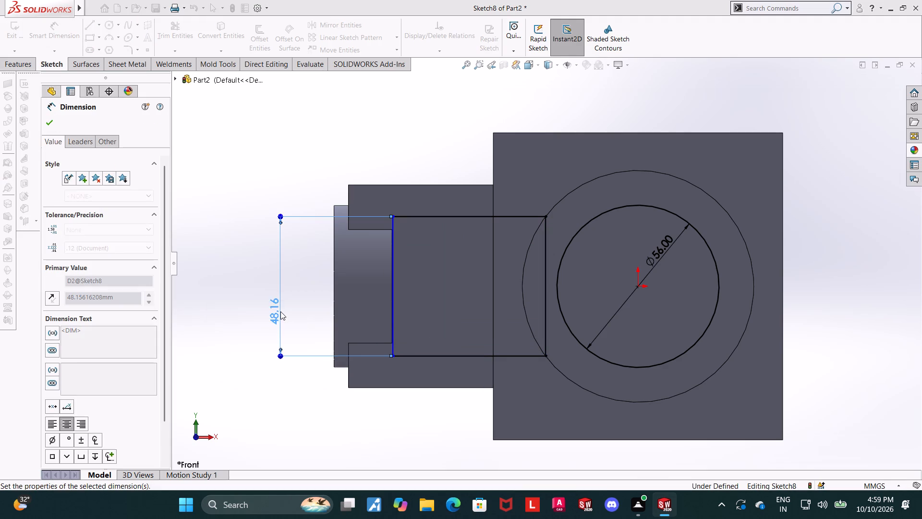
key(Escape)
key(Escape)
Make the rectangle's vertical side farthest from the 56 mm circle collinear with the side-block boss's shoulder edge.
scroll(393, 284, down, 4)
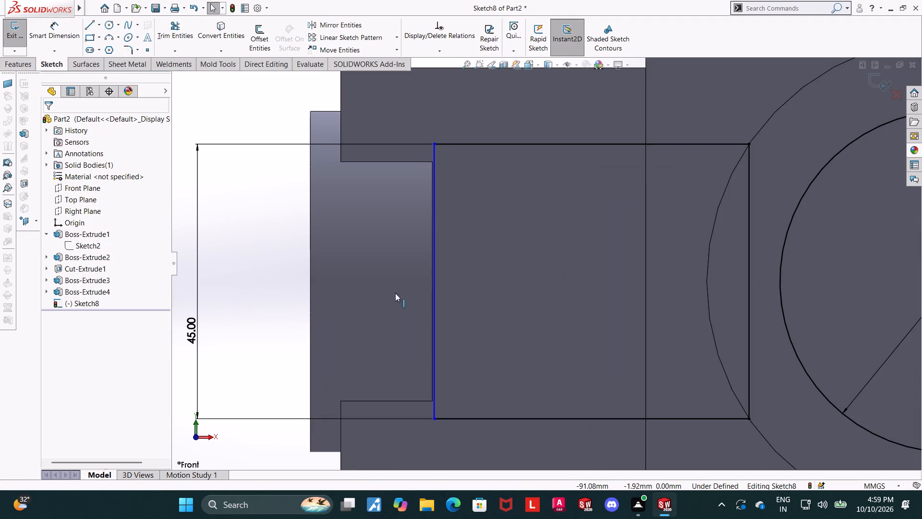
click(431, 288)
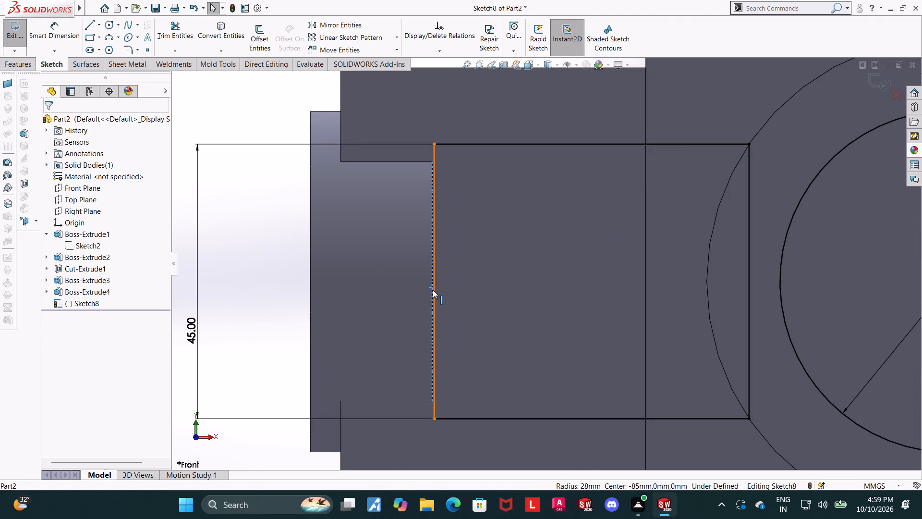
ctrl+click(433, 290)
click(51, 295)
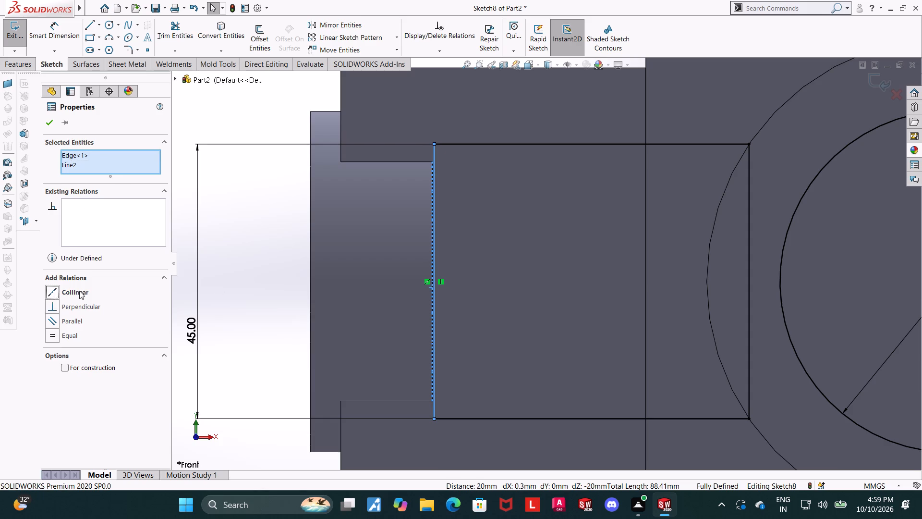
key(Escape)
scroll(518, 279, up, 3)
key(Escape)
scroll(624, 278, up, 2)
scroll(711, 242, down, 1)
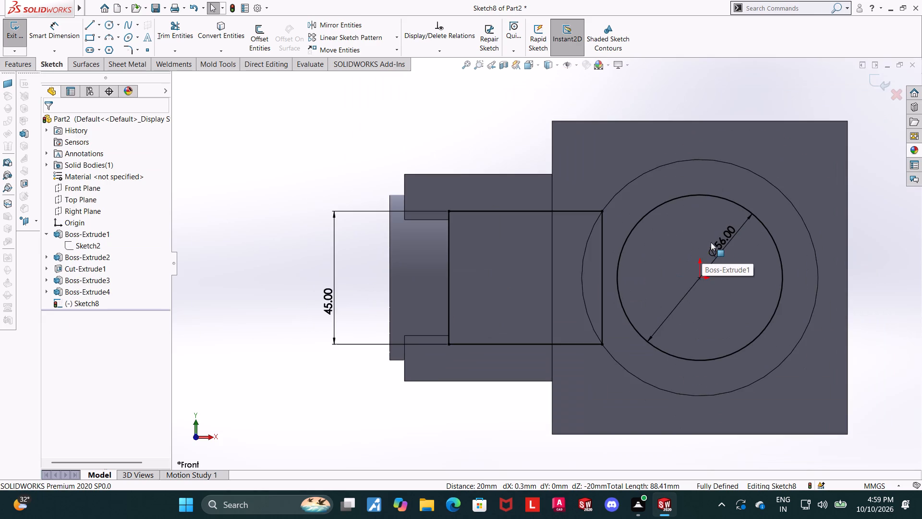
scroll(704, 242, down, 1)
key(Escape)
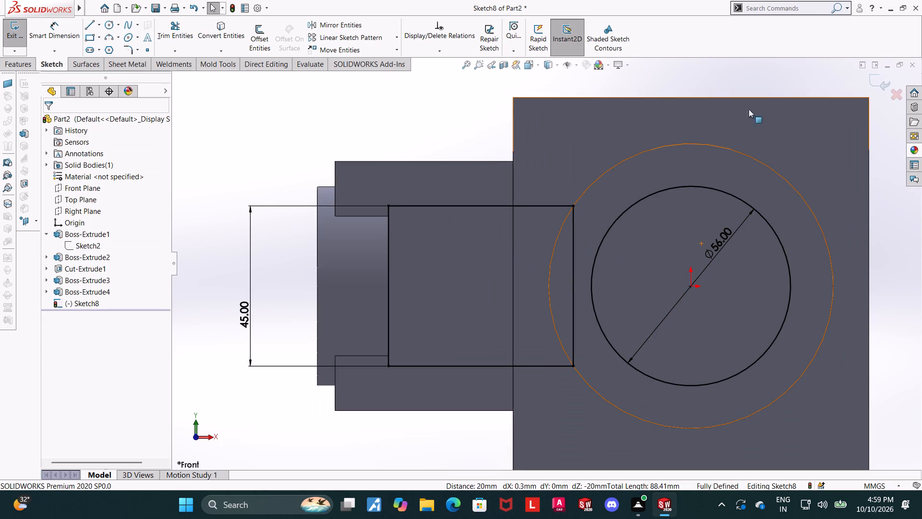
Convert the main block boss's outer circular edge into a sketch circle.
click(224, 25)
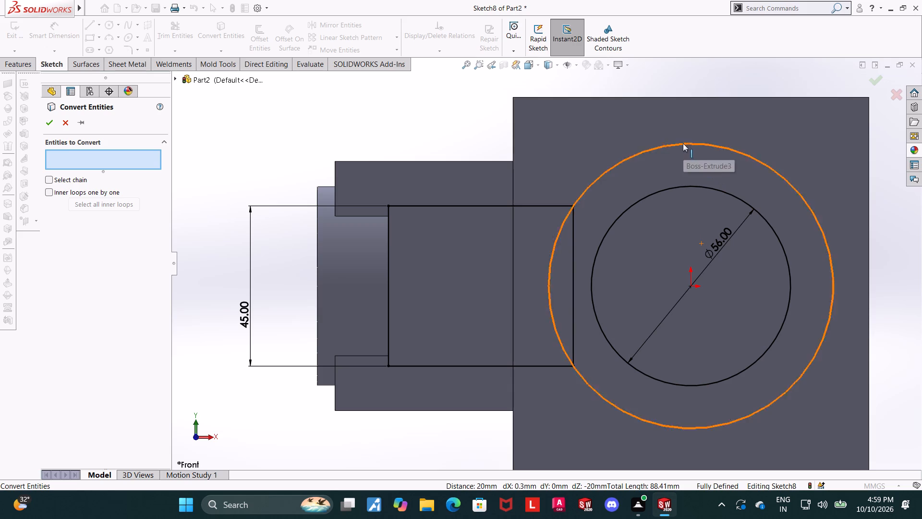
click(682, 145)
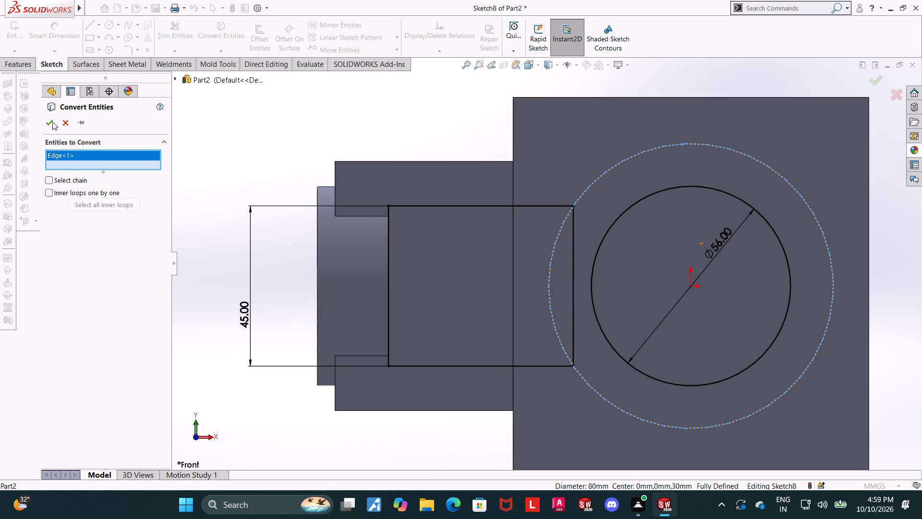
click(52, 122)
key(Escape)
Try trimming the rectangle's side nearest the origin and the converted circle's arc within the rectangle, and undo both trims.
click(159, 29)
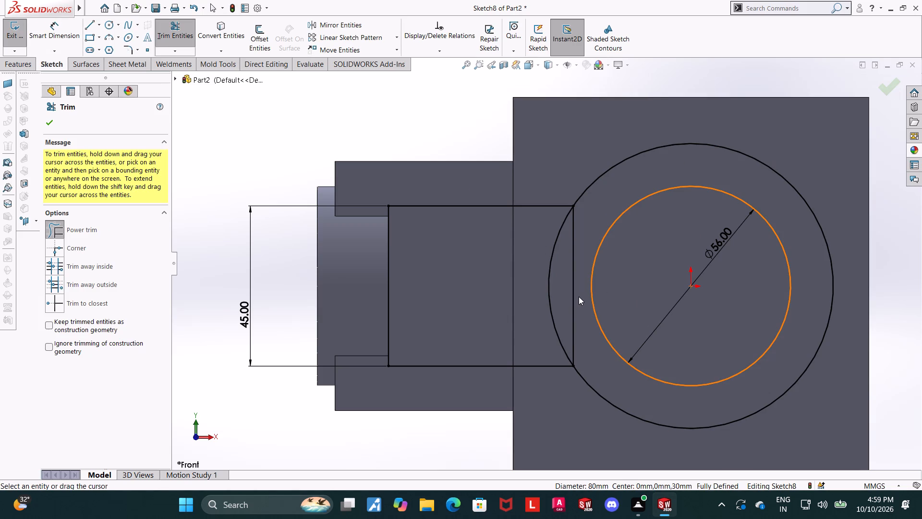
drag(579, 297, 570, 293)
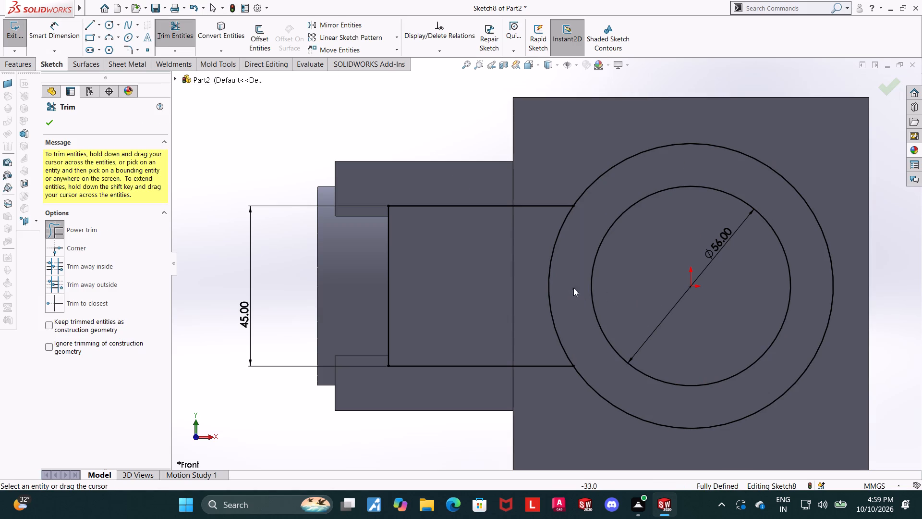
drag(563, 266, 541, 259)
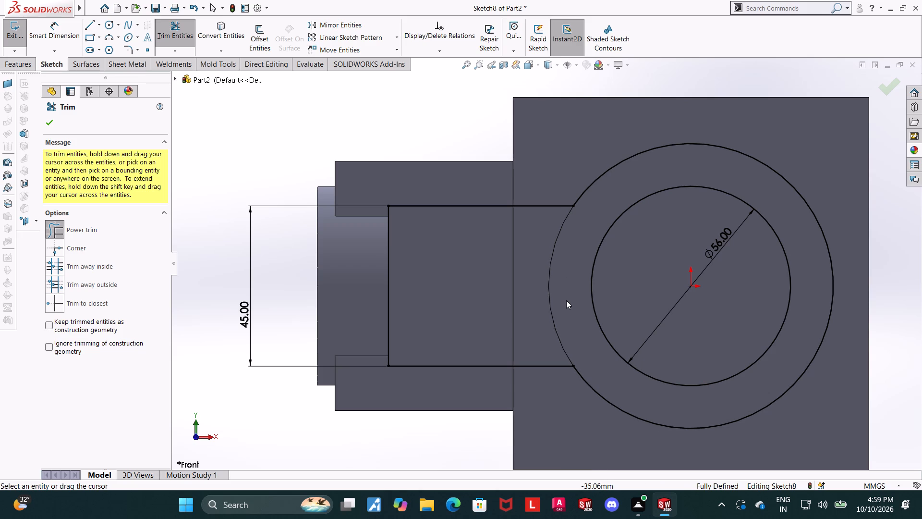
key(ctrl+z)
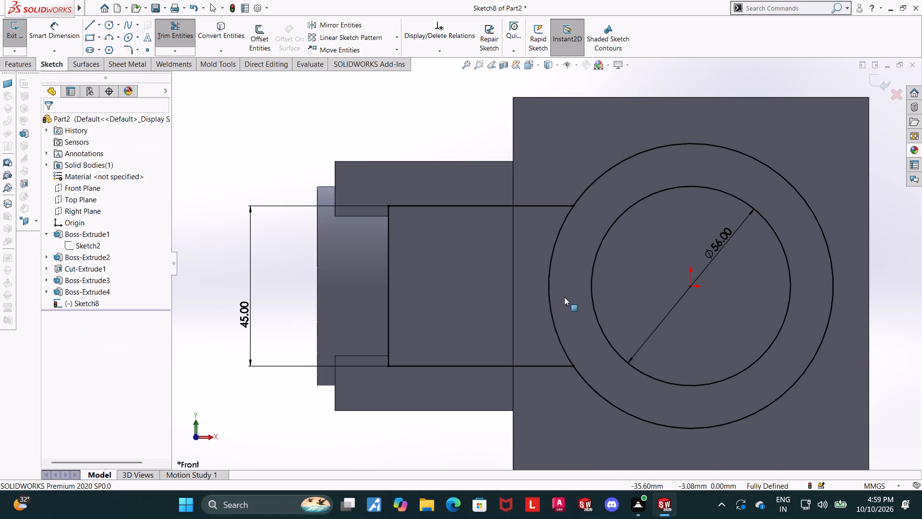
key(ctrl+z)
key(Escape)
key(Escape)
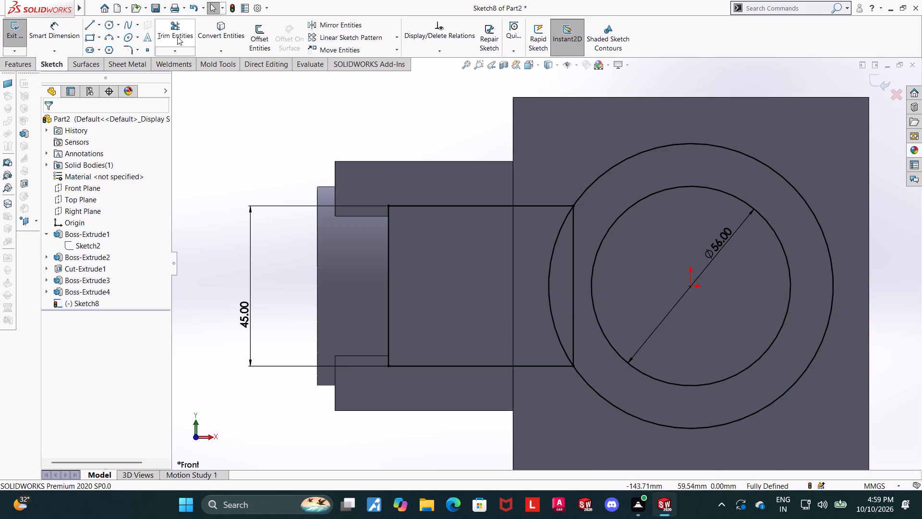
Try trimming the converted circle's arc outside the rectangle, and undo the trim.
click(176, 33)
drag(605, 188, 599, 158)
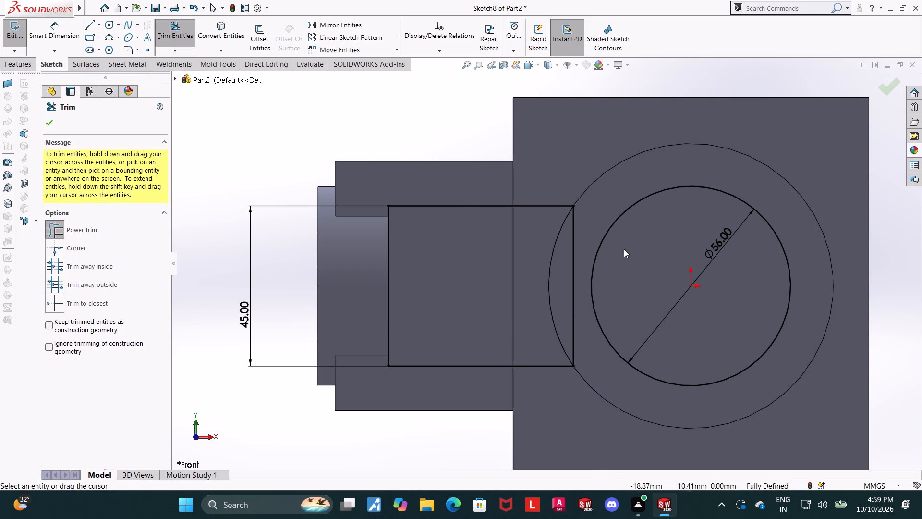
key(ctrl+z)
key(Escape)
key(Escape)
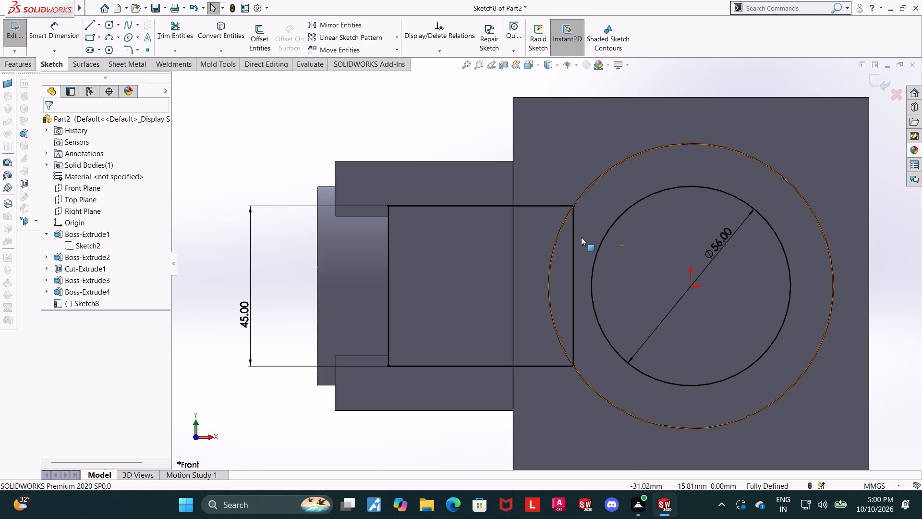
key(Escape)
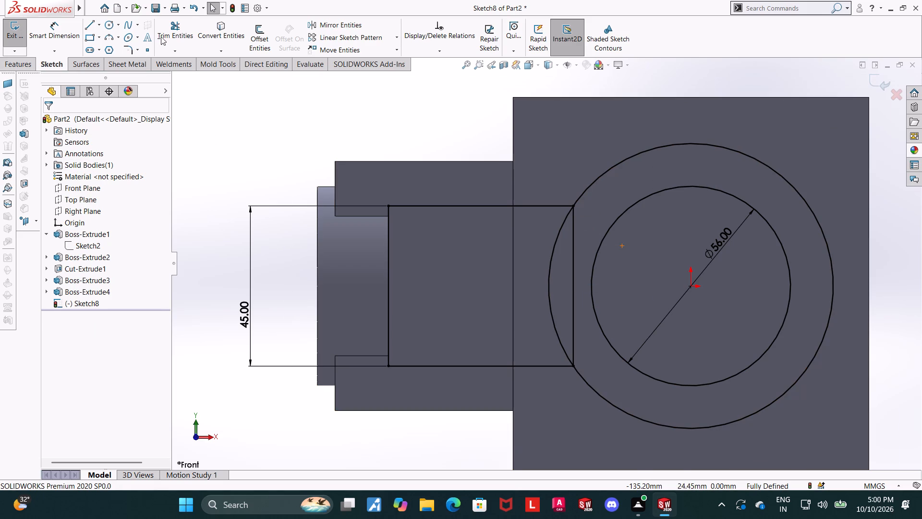
Trim the converted circle's arc outside the rectangle and the rectangle's vertical side nearest the origin, leaving an arc-ended profile.
click(162, 35)
drag(603, 193, 592, 138)
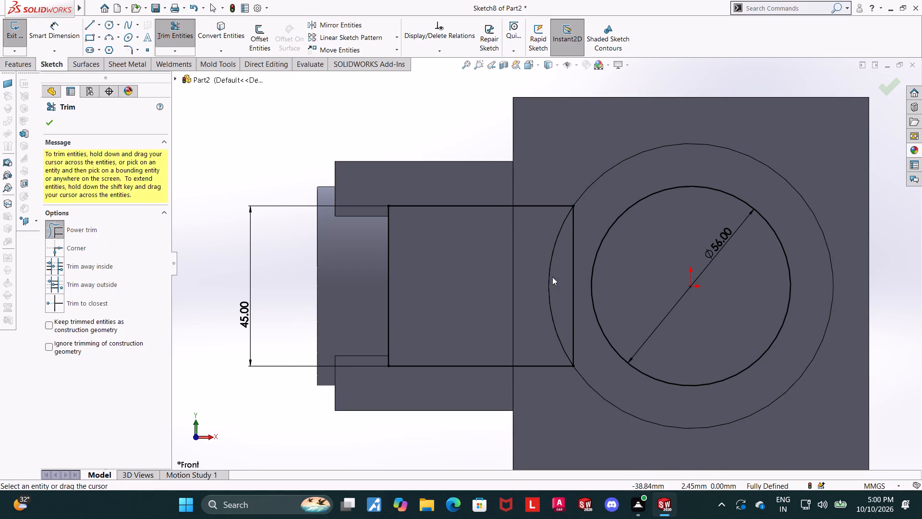
drag(578, 284, 568, 283)
key(Escape)
Inspect the trimmed arc-ended profile and 56 mm circle against the model from an angle and in the front view.
middle_drag(520, 283, 549, 302)
scroll(540, 313, up, 3)
middle_drag(533, 319, 505, 311)
scroll(621, 350, up, 2)
middle_drag(623, 351, 638, 358)
key(Escape)
key(Escape)
key(Escape)
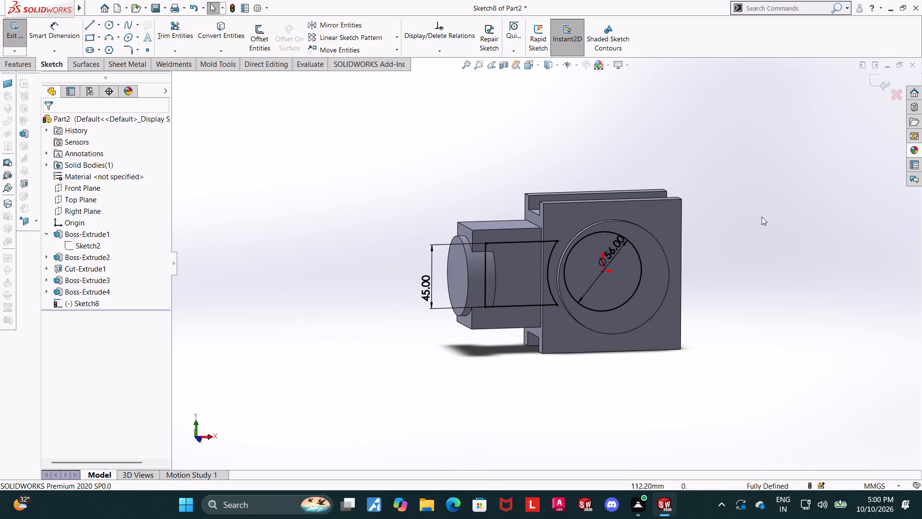
click(529, 64)
click(427, 319)
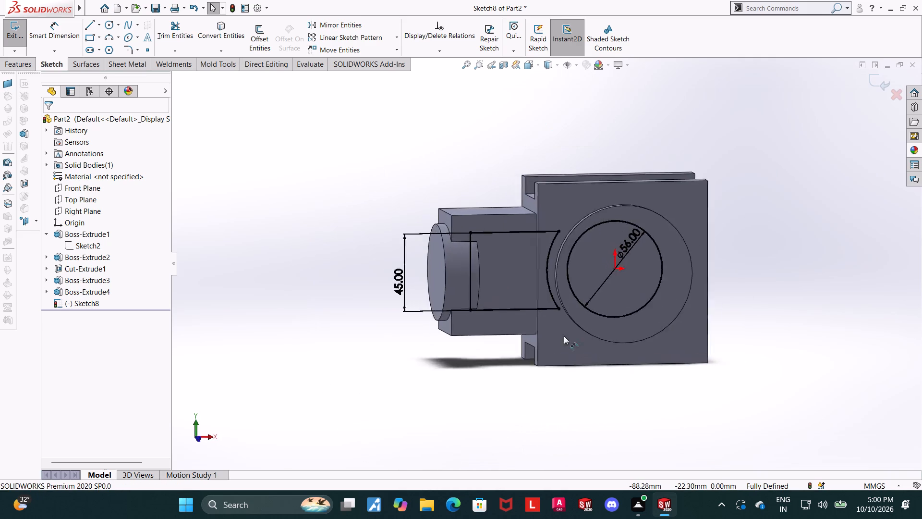
scroll(662, 261, up, 2)
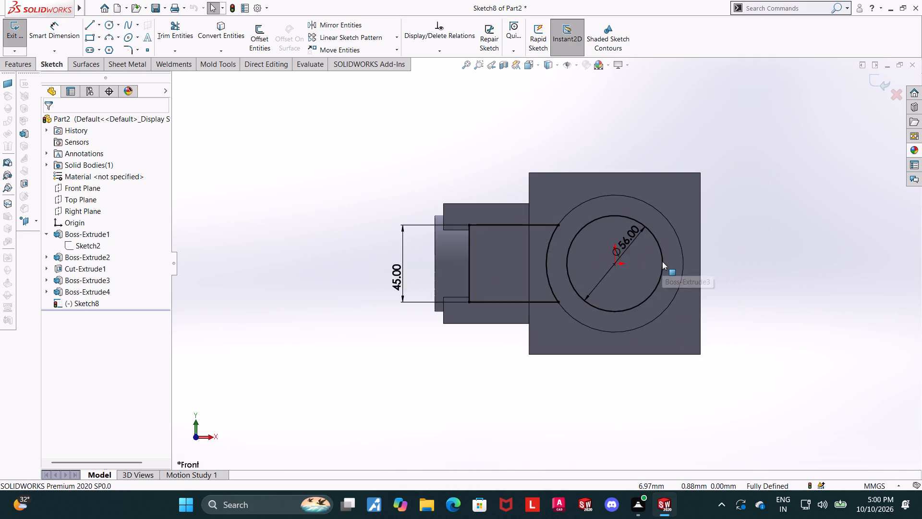
scroll(662, 261, down, 2)
key(Escape)
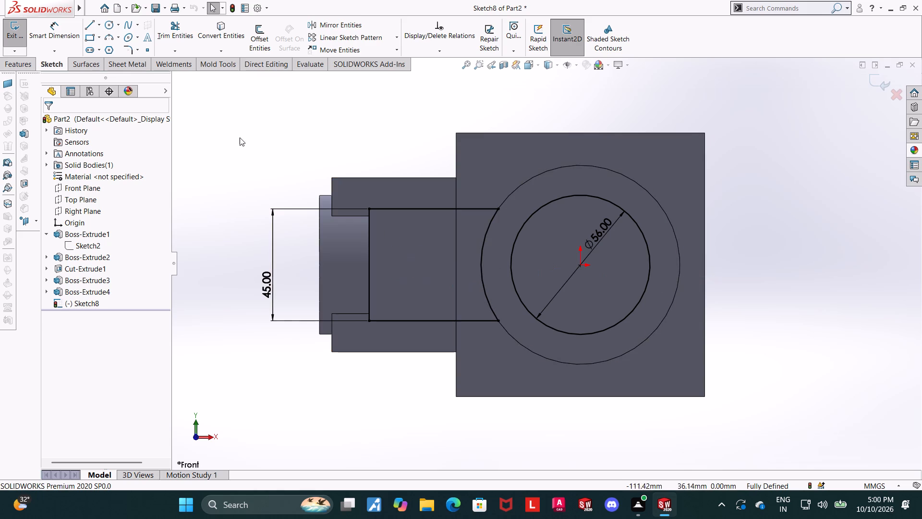
scroll(312, 193, up, 1)
middle_drag(320, 220, 326, 223)
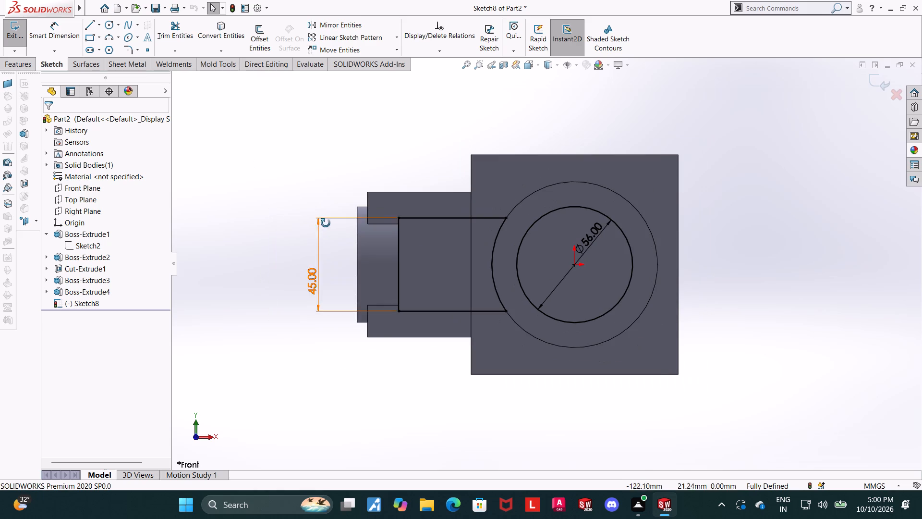
middle_drag(326, 223, 367, 250)
Exit the sketch and cut-extrude the 56 mm circle and arc-ended profile with Through All - Both.
click(867, 79)
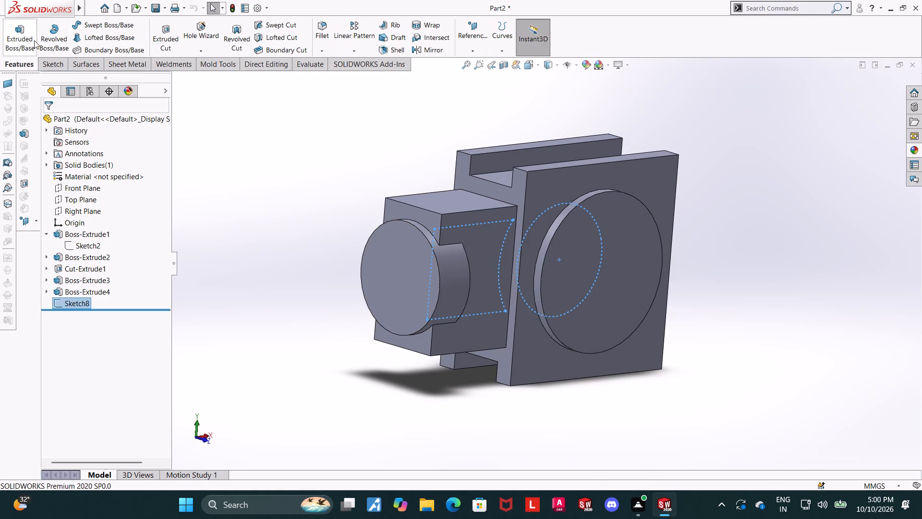
click(175, 33)
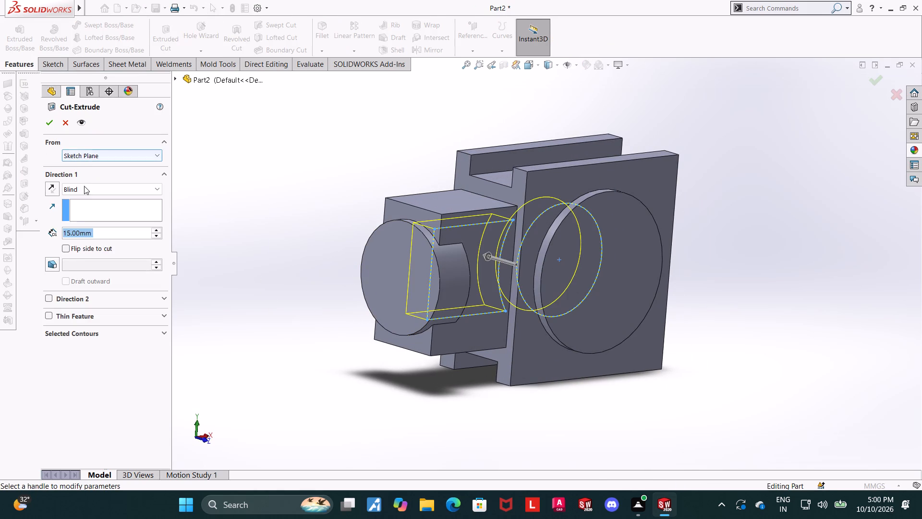
click(85, 187)
click(97, 214)
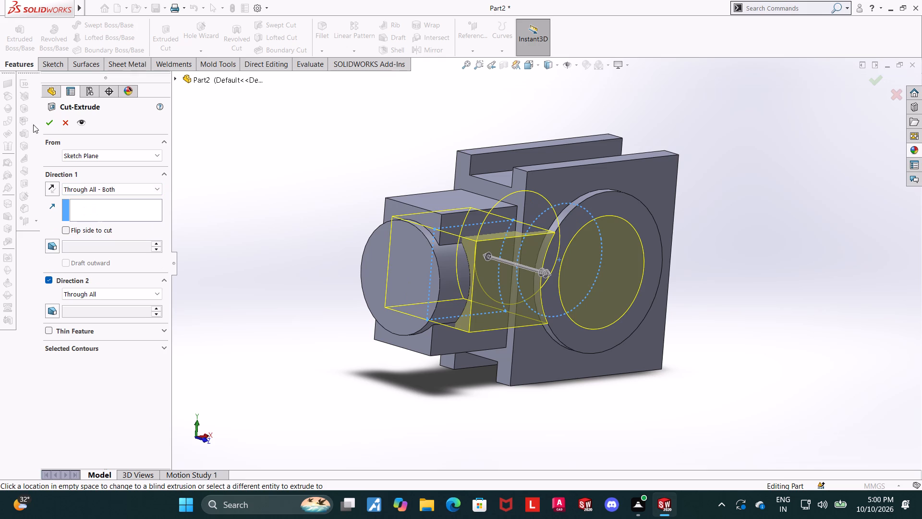
click(45, 127)
click(199, 175)
Examine the circular bore, the side-block opening and the side-block boss from several angles.
middle_drag(275, 177, 237, 185)
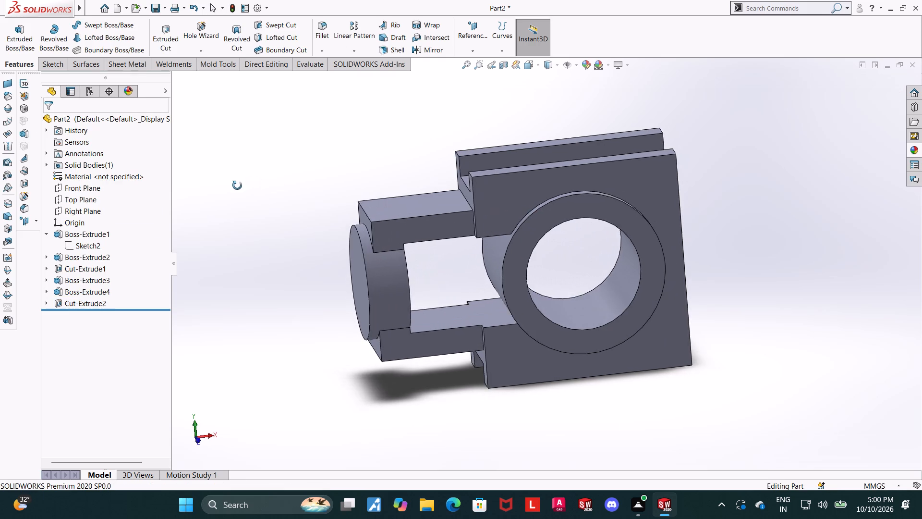
middle_drag(237, 185, 284, 162)
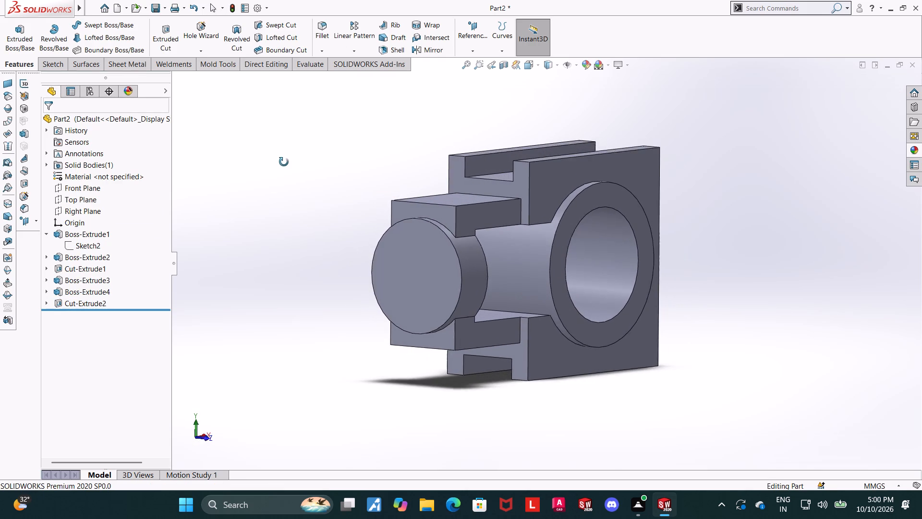
middle_drag(284, 162, 280, 175)
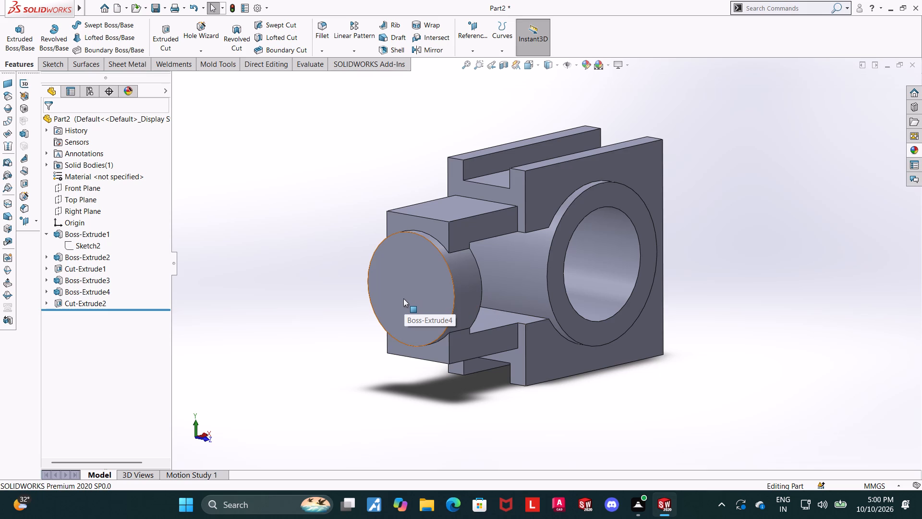
scroll(425, 328, up, 2)
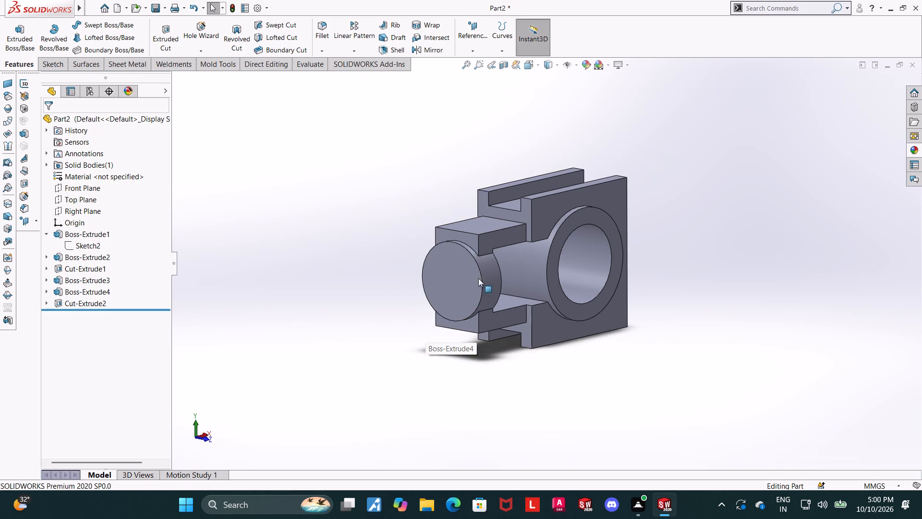
scroll(585, 203, down, 2)
scroll(465, 290, up, 1)
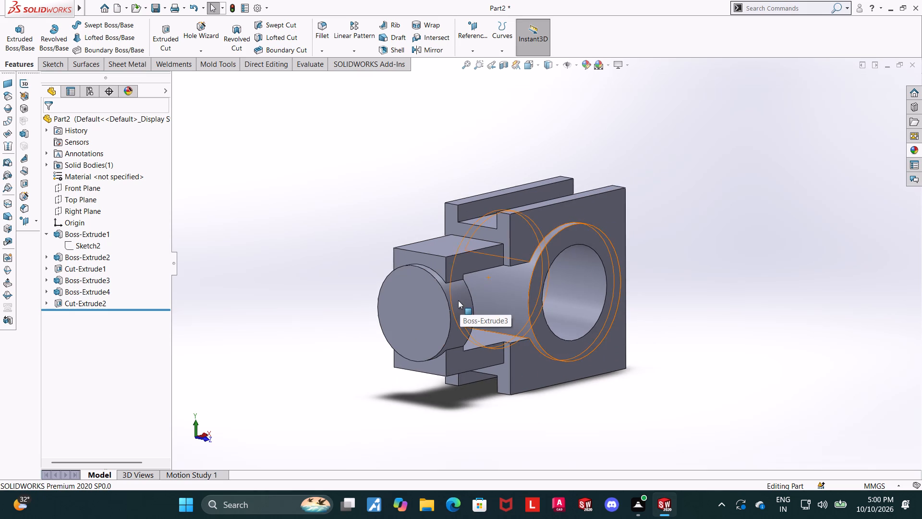
middle_drag(457, 300, 485, 301)
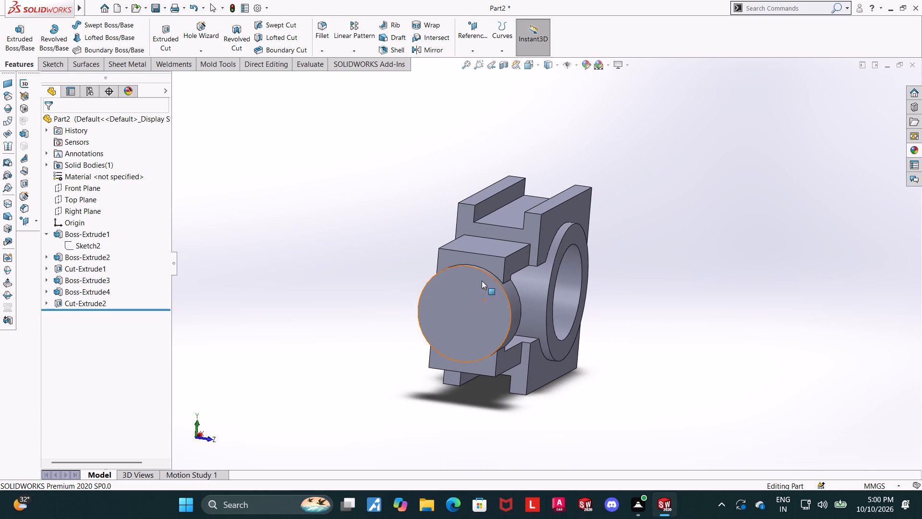
click(483, 263)
click(356, 264)
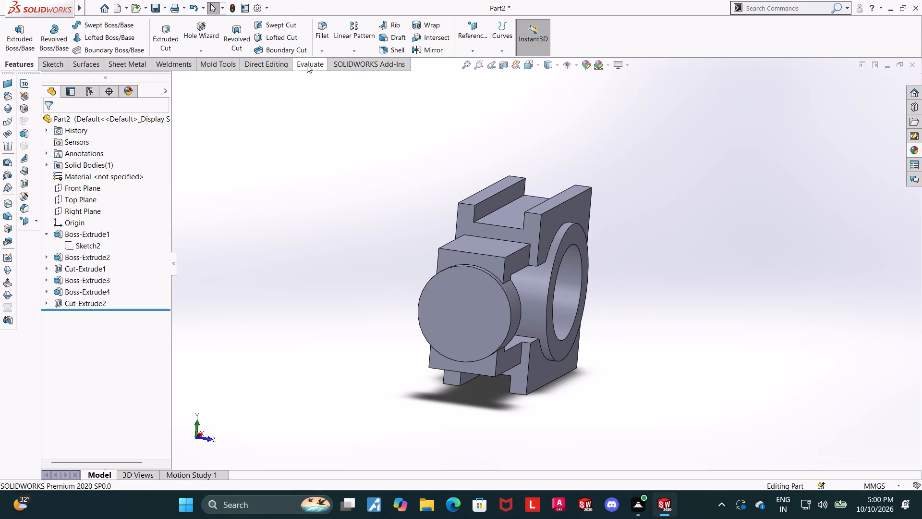
Measure the distance between the side block's upper and lower faces.
click(308, 63)
click(110, 32)
click(484, 247)
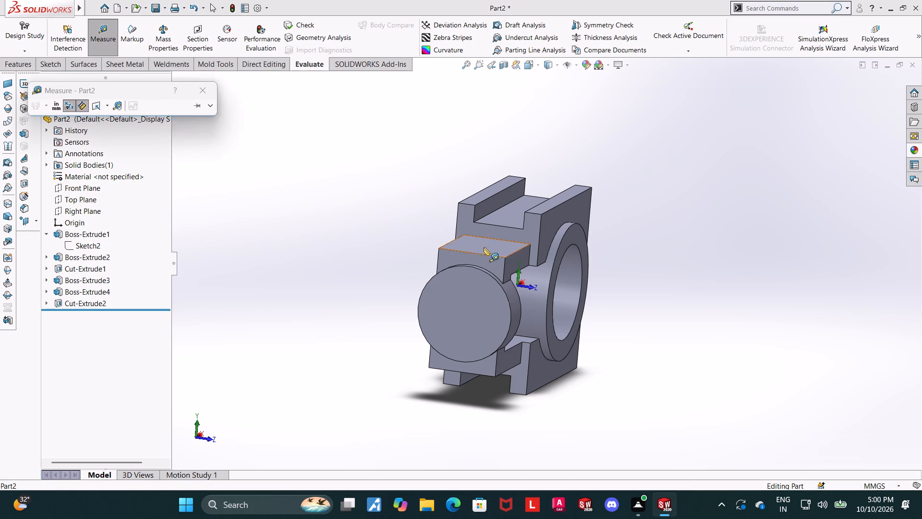
middle_drag(424, 449, 439, 249)
click(499, 243)
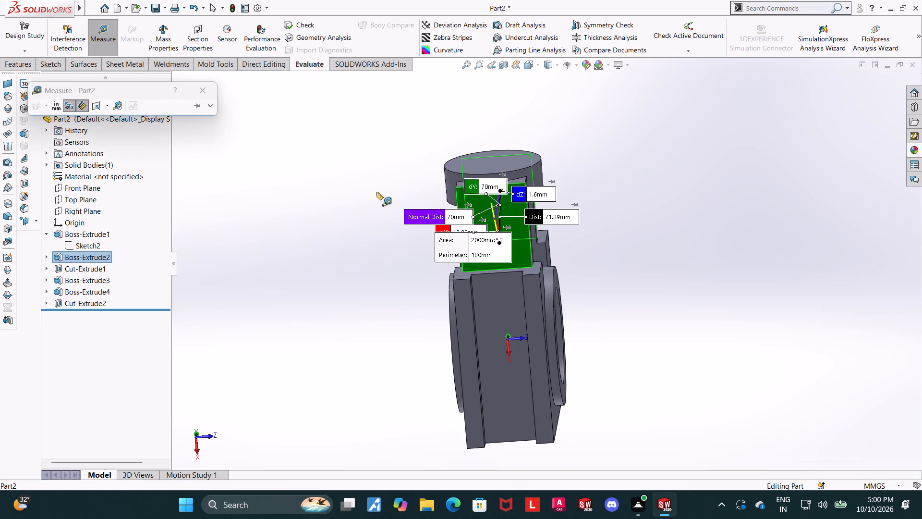
key(Escape)
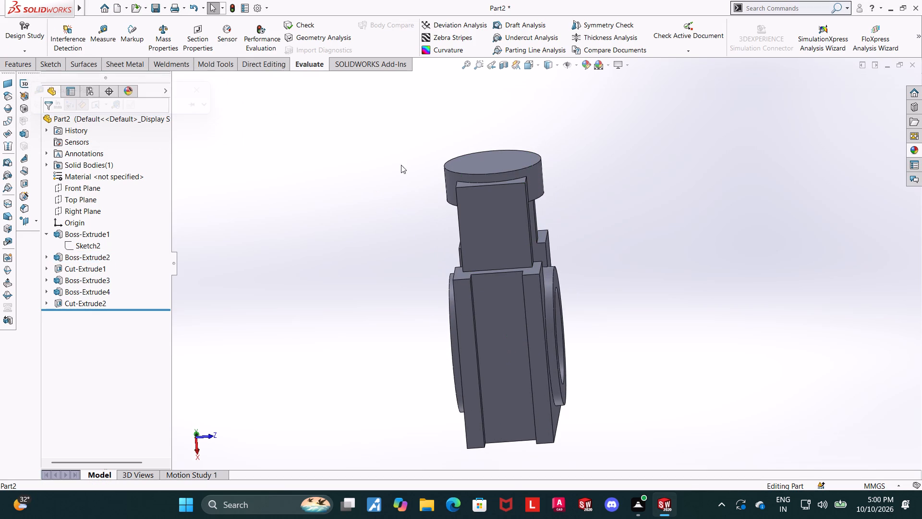
middle_drag(401, 165, 369, 334)
key(Escape)
key(Escape)
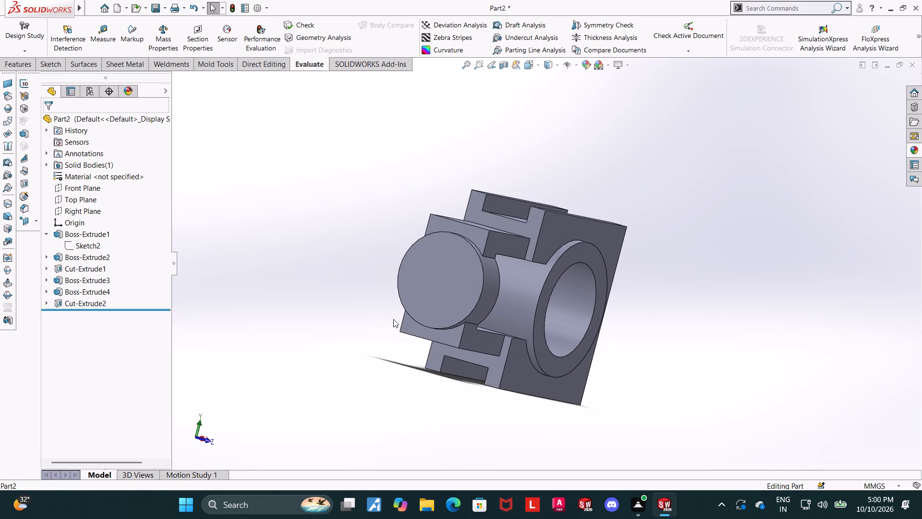
Start a sketch on the side-block boss's end face and draw a circle centred on the origin, smaller than the boss.
middle_drag(397, 325, 444, 325)
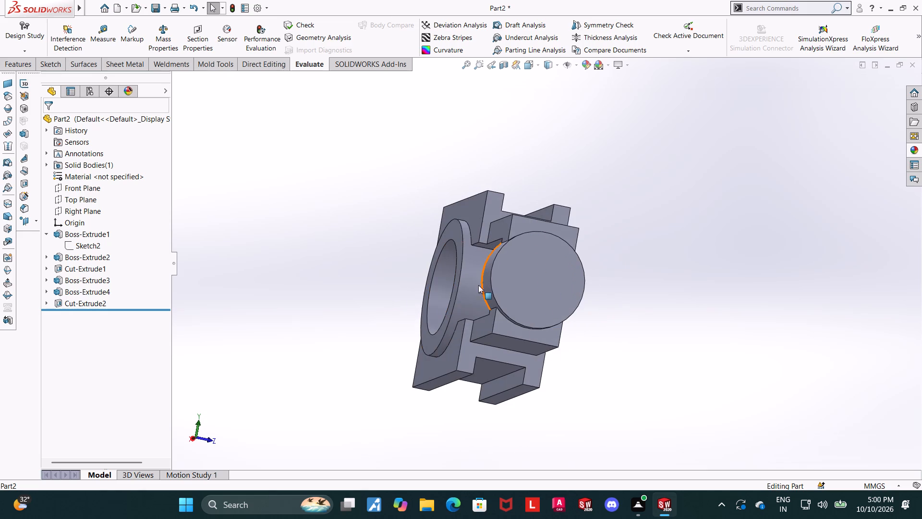
middle_drag(626, 291, 565, 315)
click(418, 309)
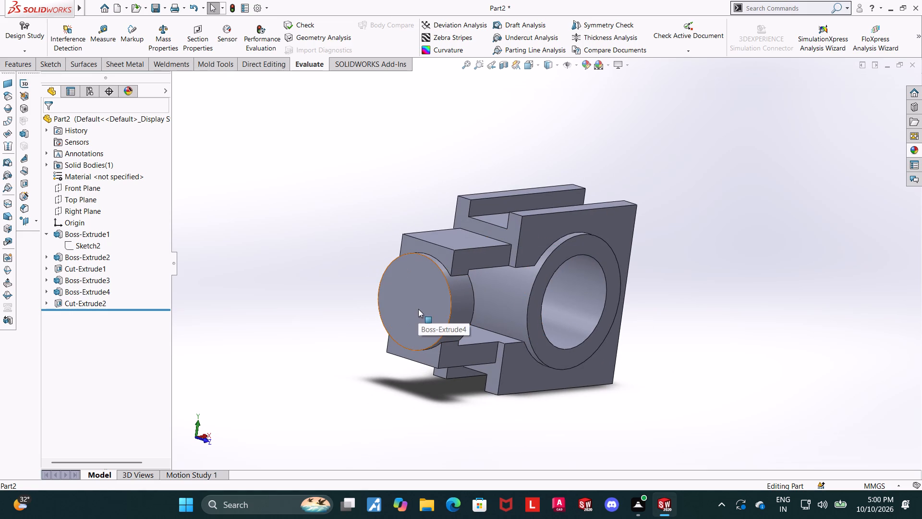
click(465, 283)
click(85, 316)
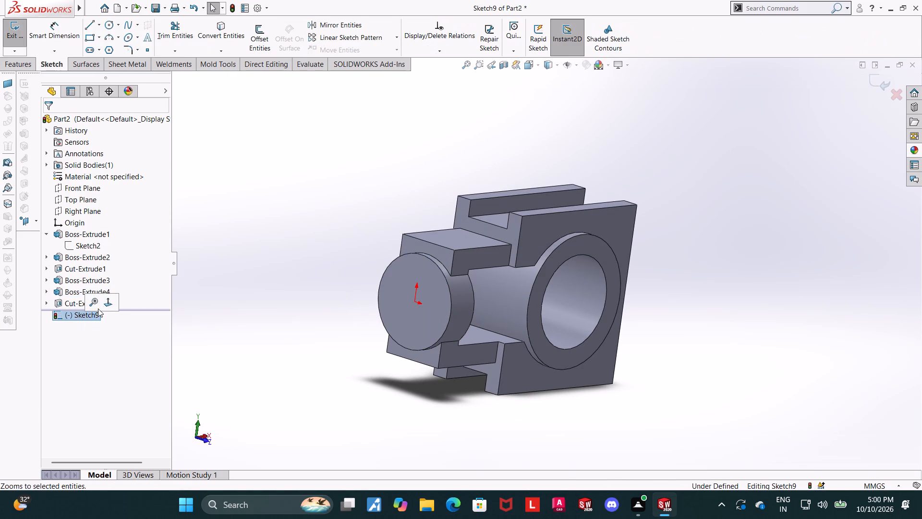
click(106, 302)
scroll(671, 315, up, 2)
scroll(617, 271, down, 2)
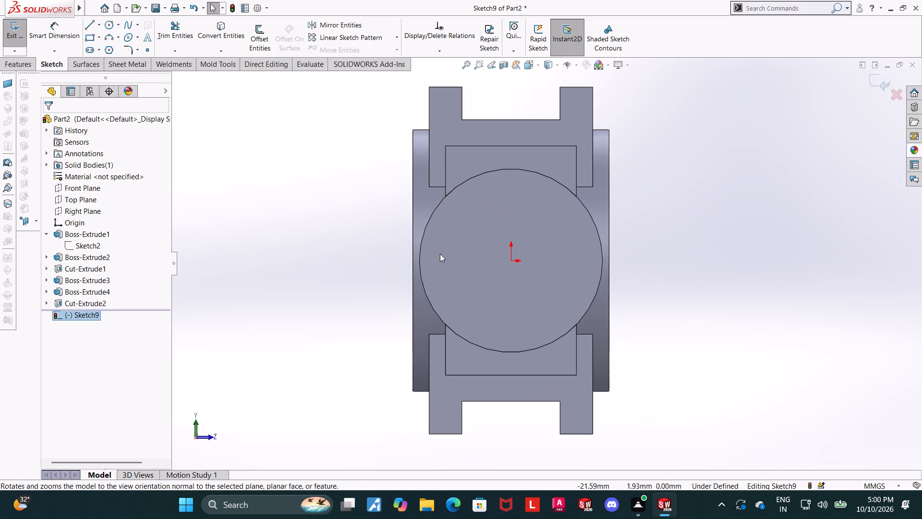
click(105, 28)
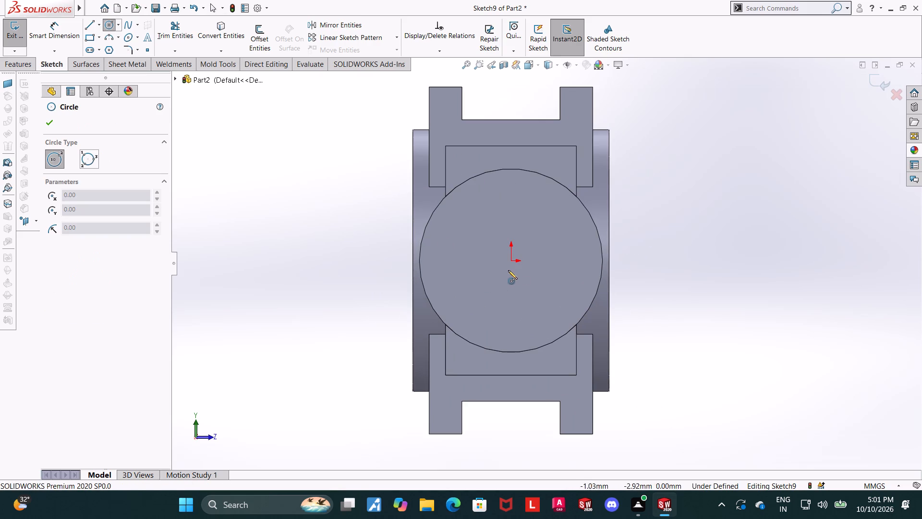
click(512, 260)
click(551, 218)
key(Escape)
key(Escape)
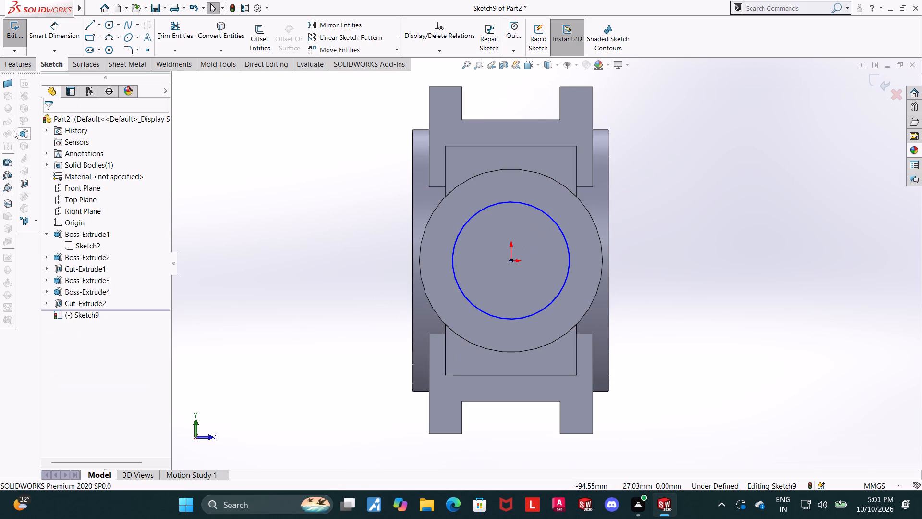
Sketch a corner rectangle about 13 mm wide straddling the circle's uppermost arc, inside the boss outline.
click(93, 38)
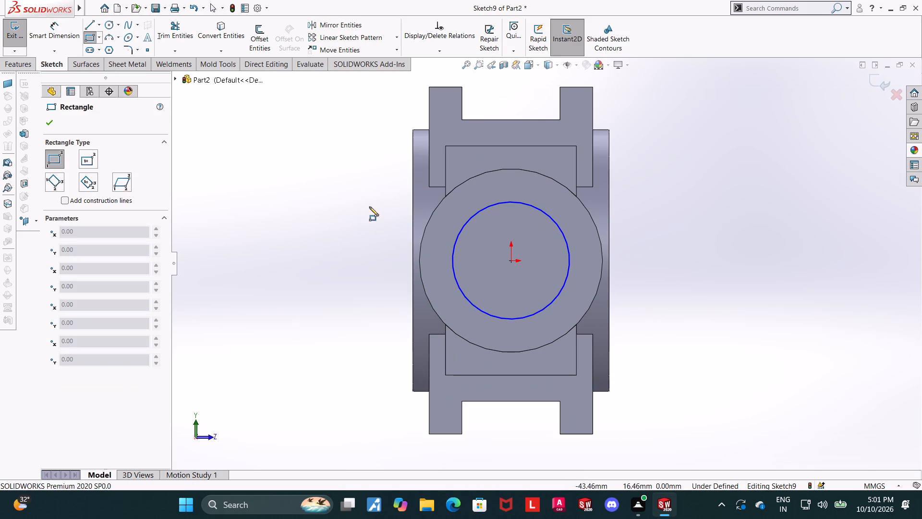
click(490, 216)
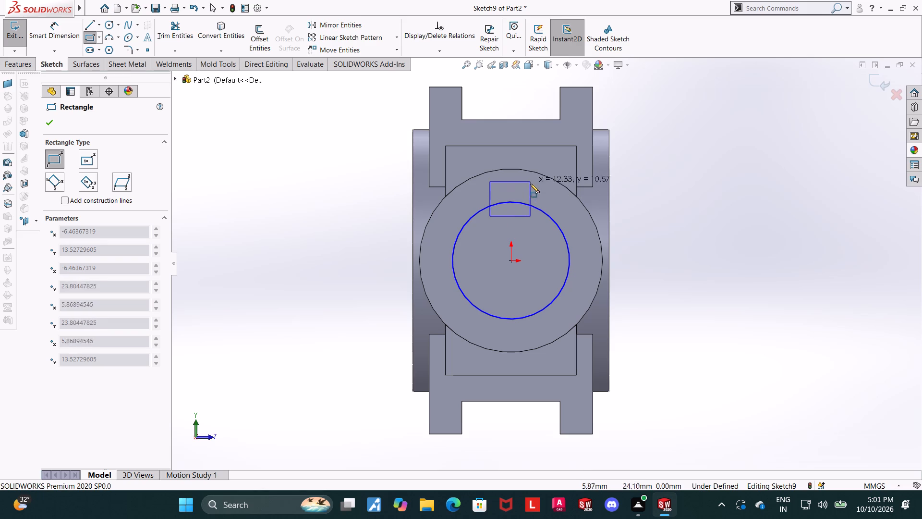
click(533, 185)
key(Escape)
key(Escape)
Dimension the rectangle's width as 8 mm.
click(64, 35)
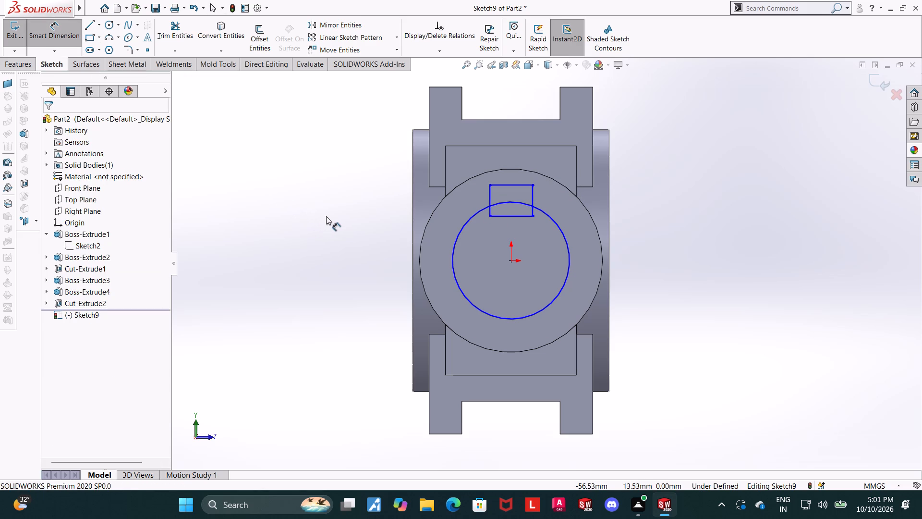
click(523, 186)
click(523, 177)
key(8)
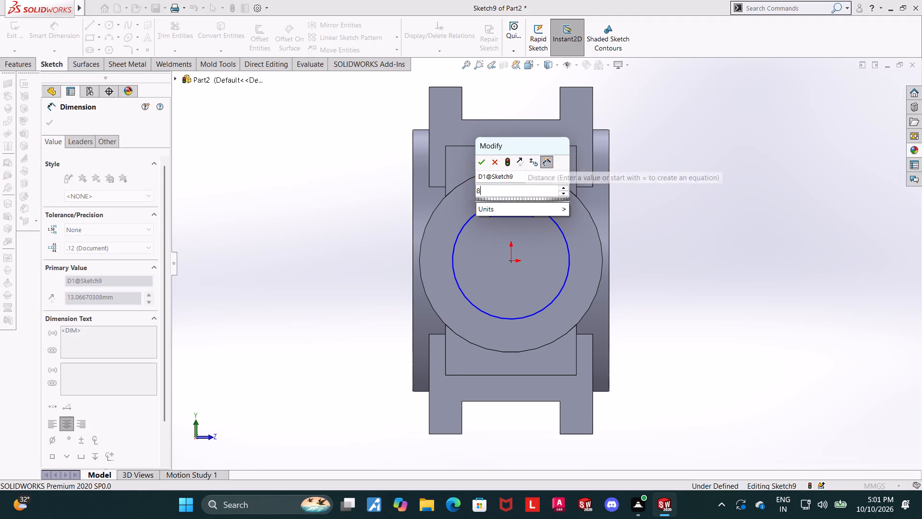
key(Return)
key(Escape)
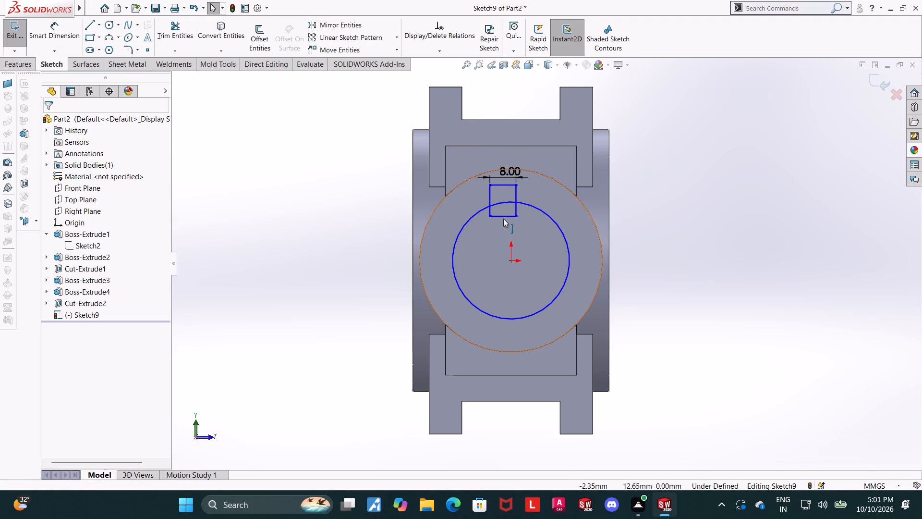
Centre the rectangle over the circle with a Vertical relation between its lower edge's midpoint and the origin.
click(504, 217)
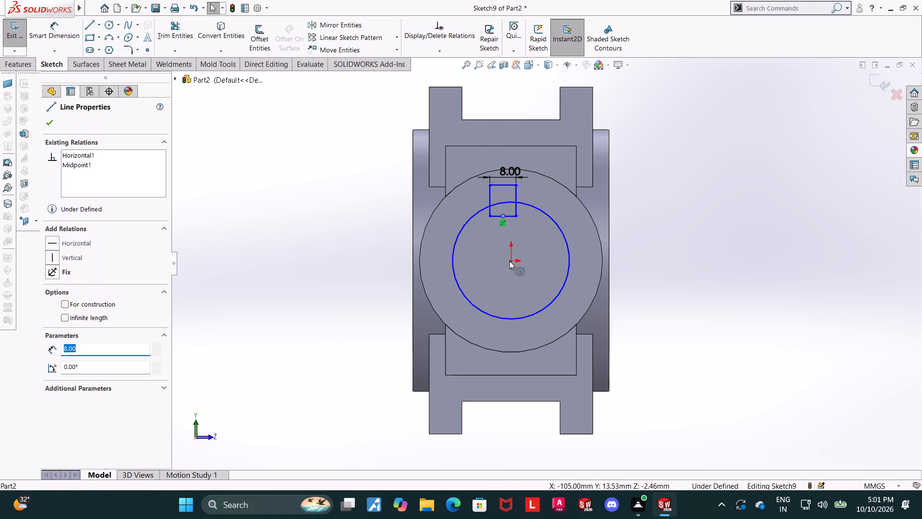
ctrl+click(510, 261)
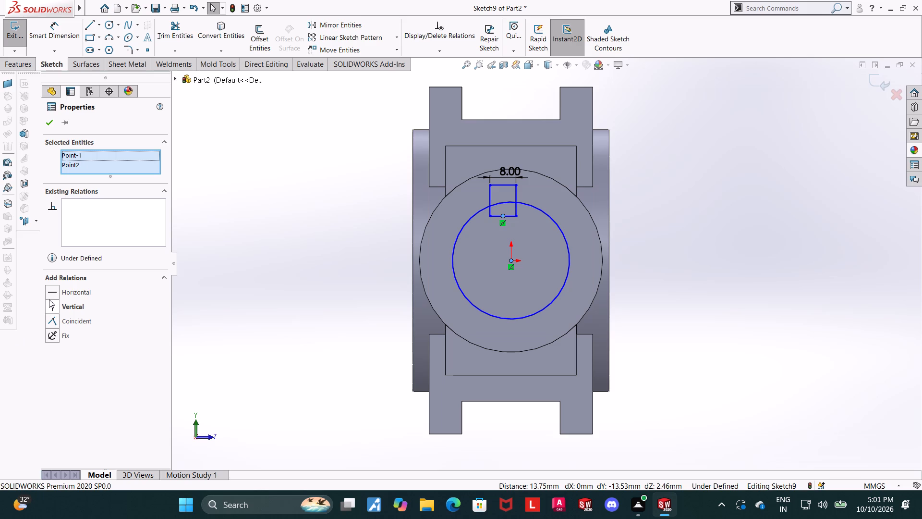
click(54, 308)
key(Escape)
key(Escape)
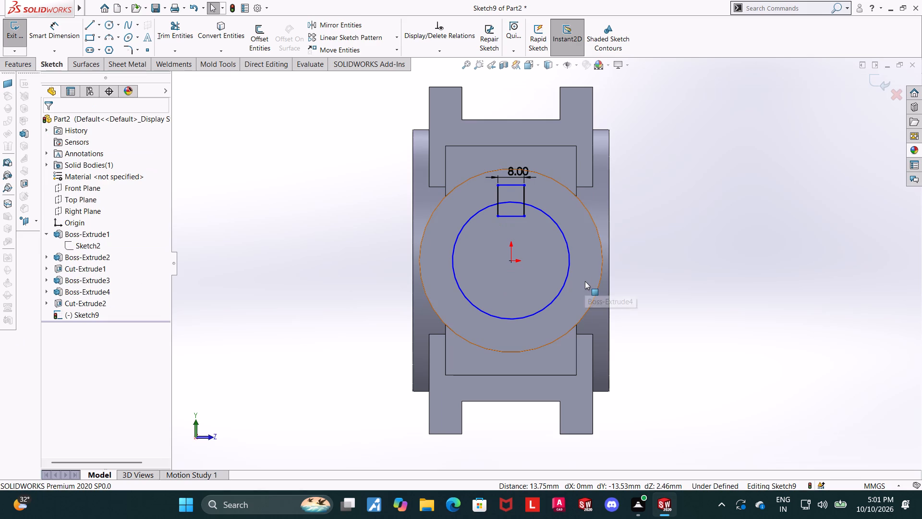
Trim the arc inside the rectangle and the rectangle's portions inside the circle, leaving one circular outline with a keyway.
scroll(534, 273, down, 1)
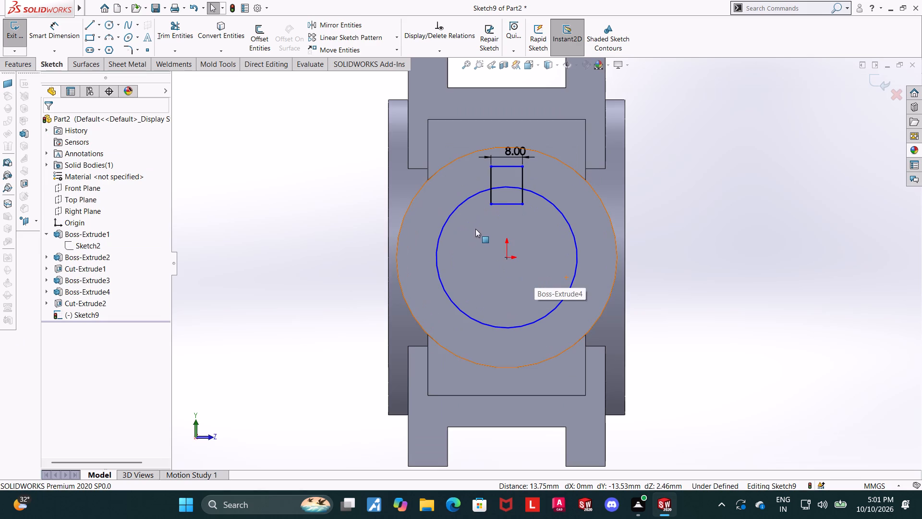
click(170, 27)
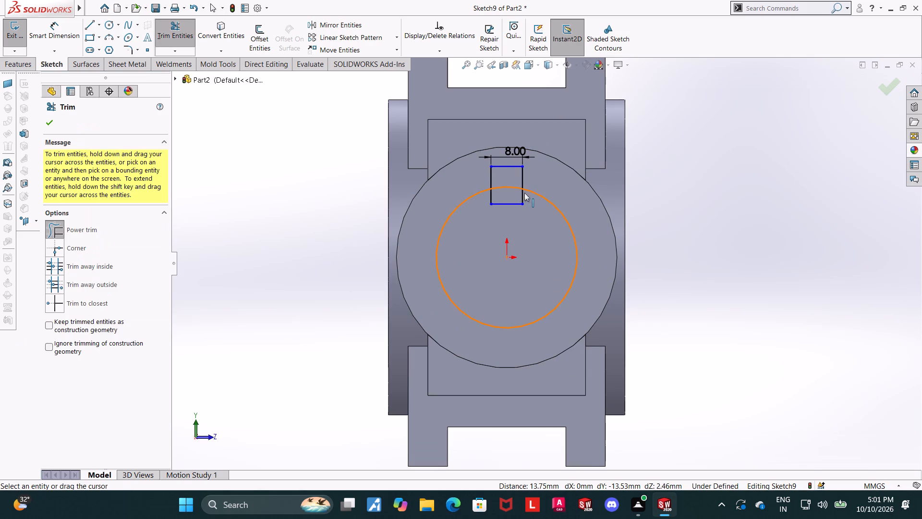
drag(506, 183, 505, 203)
drag(488, 198, 528, 203)
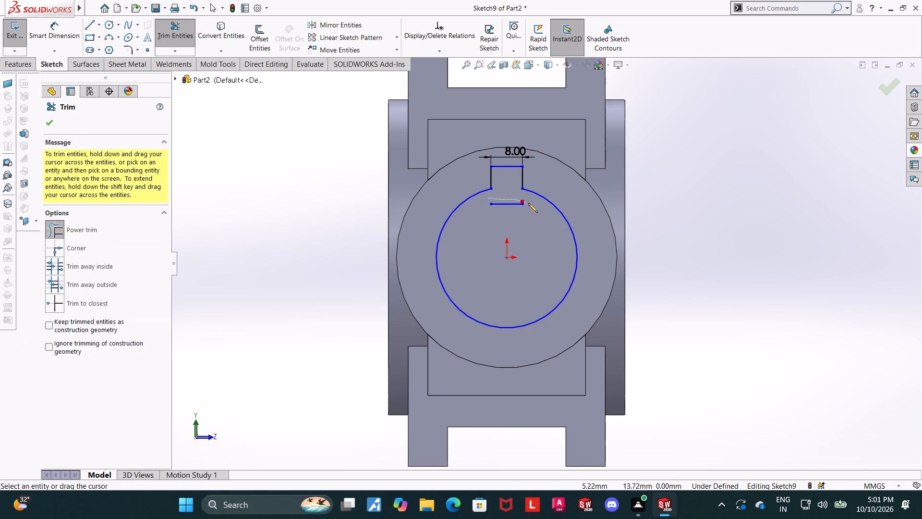
drag(528, 203, 501, 214)
key(Escape)
key(Escape)
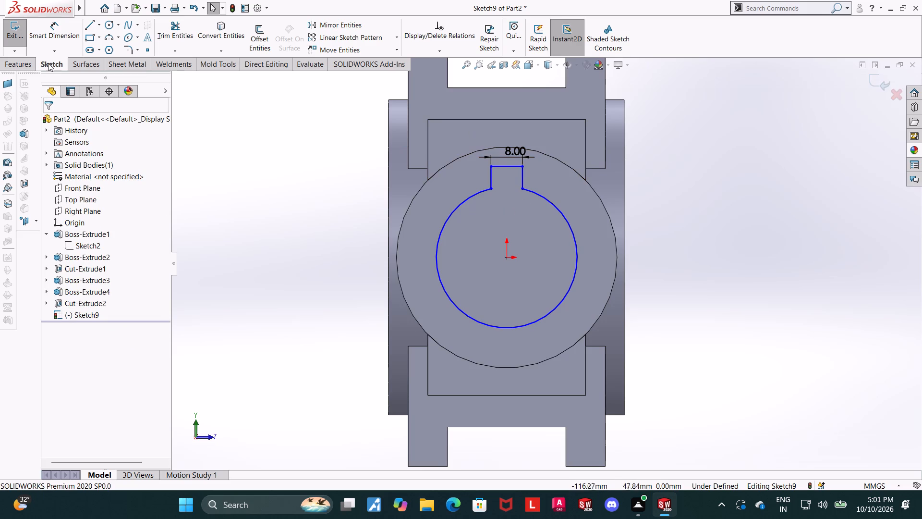
Dimension the keyway's depth from its upper edge to the arc's endpoint as 3 mm.
click(62, 28)
click(61, 37)
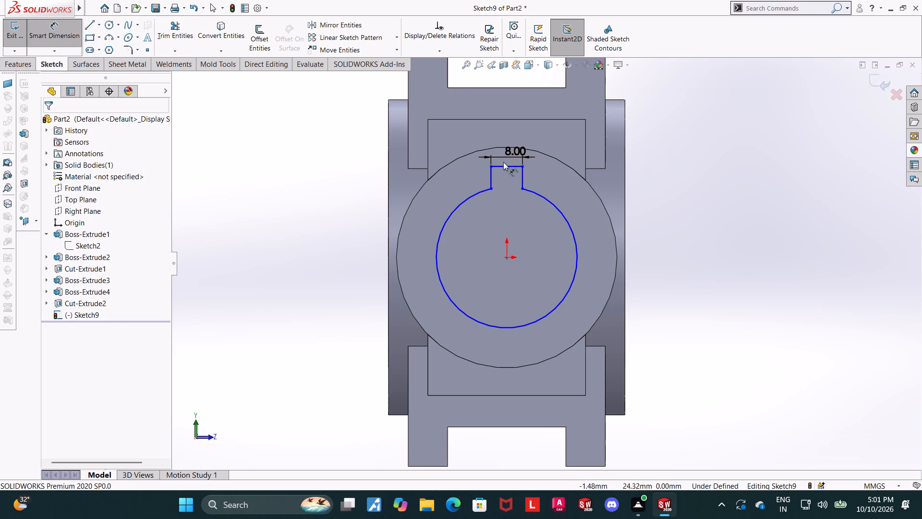
click(504, 164)
click(522, 189)
click(551, 177)
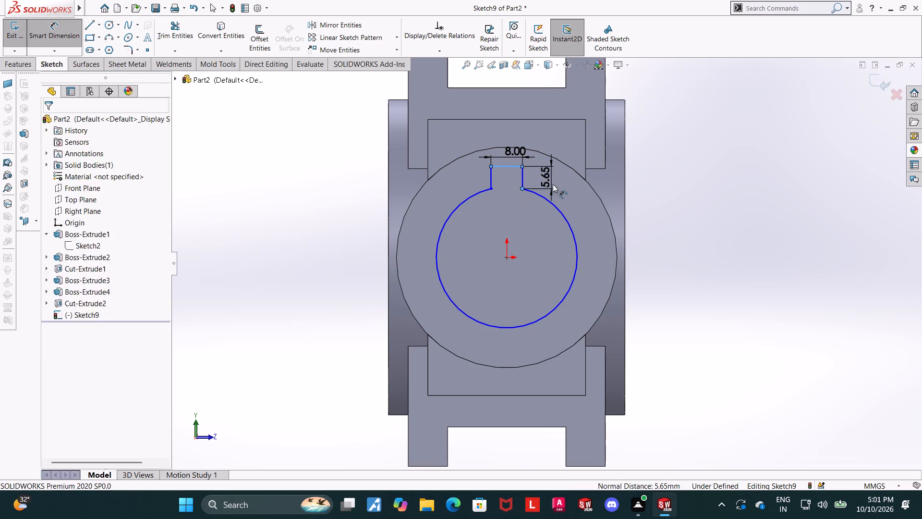
key(3)
key(Return)
key(Escape)
key(Escape)
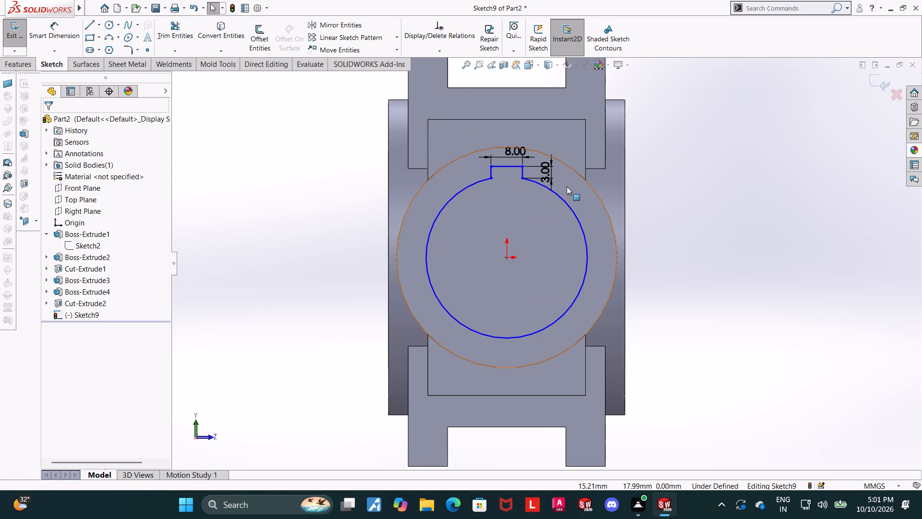
key(Escape)
Dimension the keyway profile's arc with a radius of 28 mm.
click(66, 29)
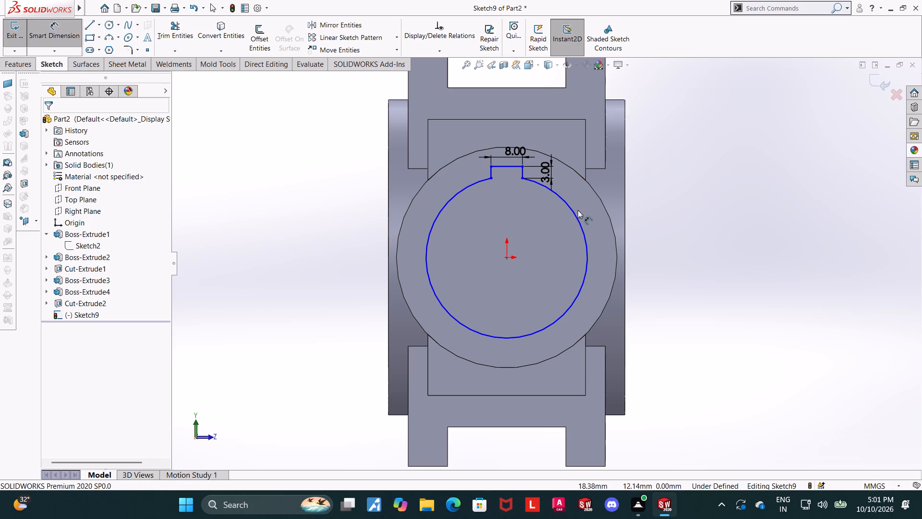
click(574, 212)
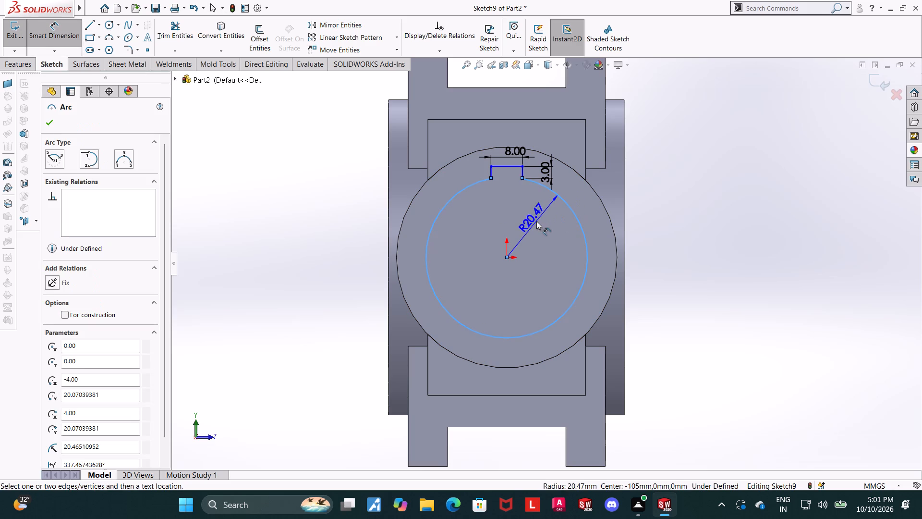
click(536, 221)
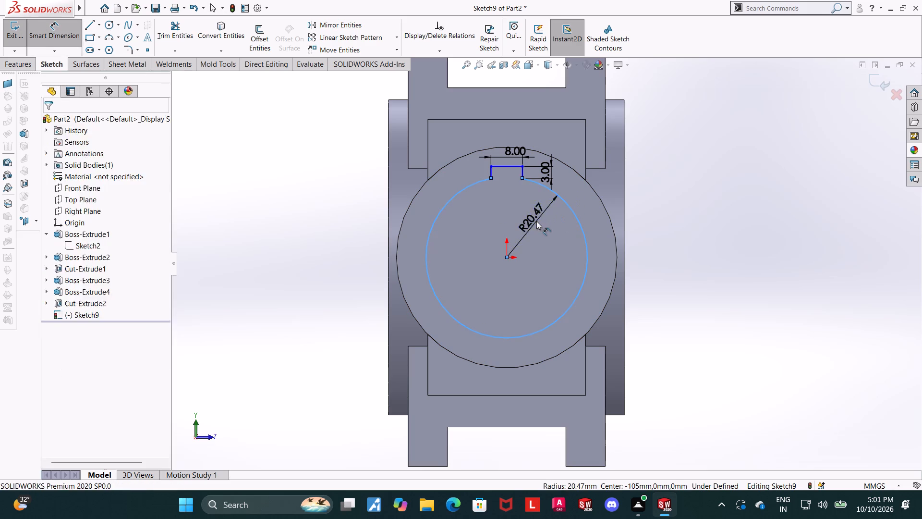
text(28)
key(Return)
key(Escape)
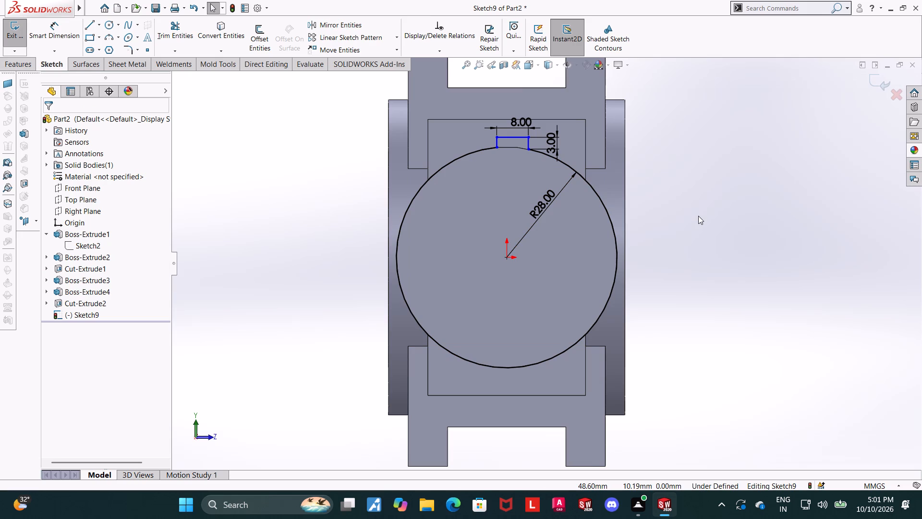
Undo the last radius change and set the arc's radius to 28/2, giving 14 mm.
key(ctrl+z)
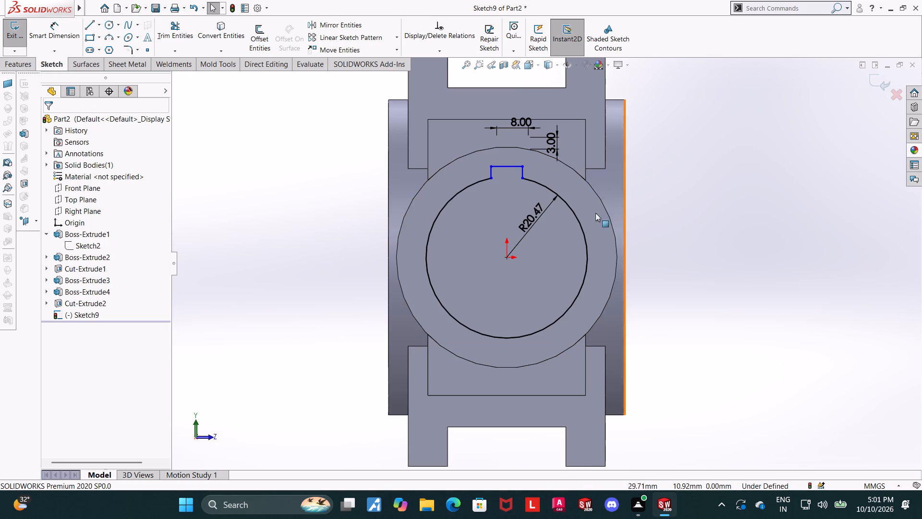
key(Escape)
double_click(534, 220)
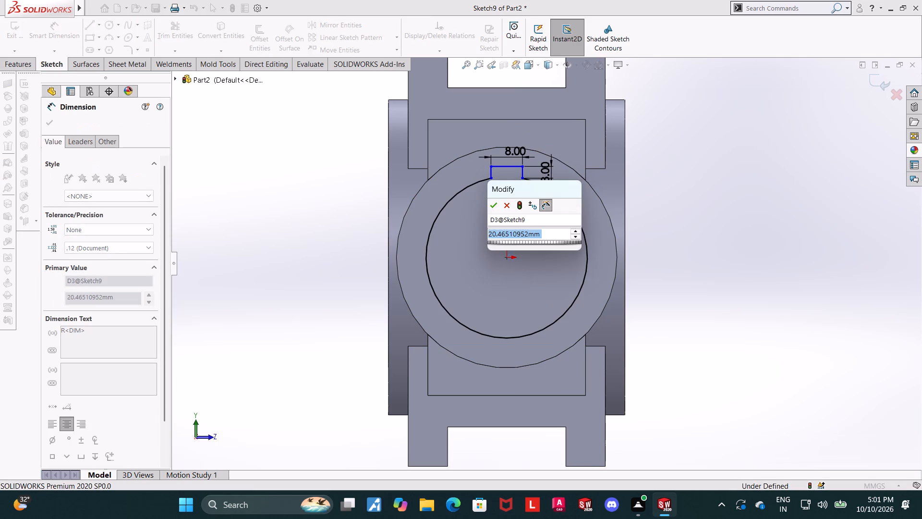
text(28/2)
key(Return)
key(Escape)
key(Escape)
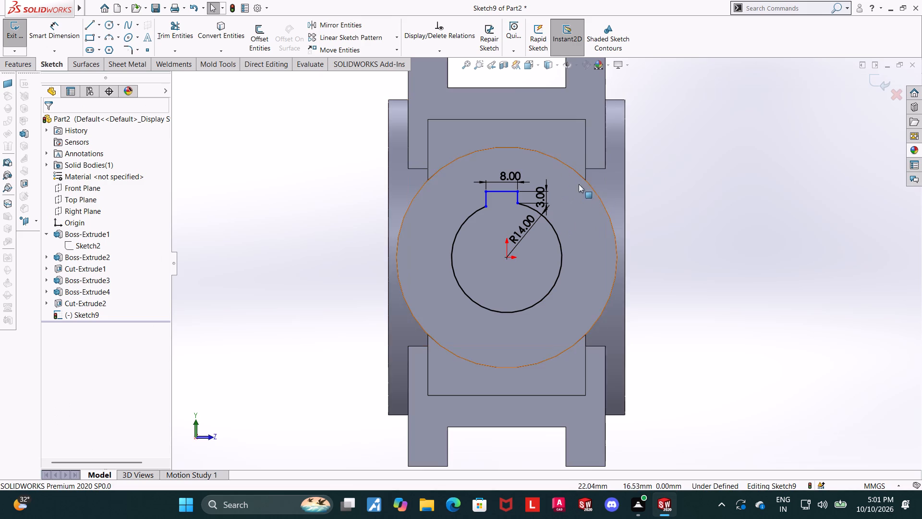
key(Escape)
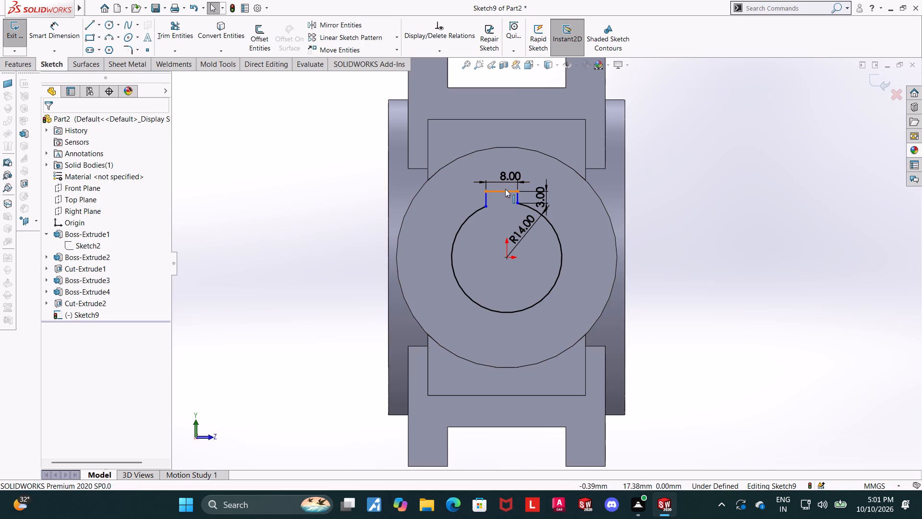
Add a Vertical relation between the midpoint of the keyway's upper edge and the origin.
click(503, 191)
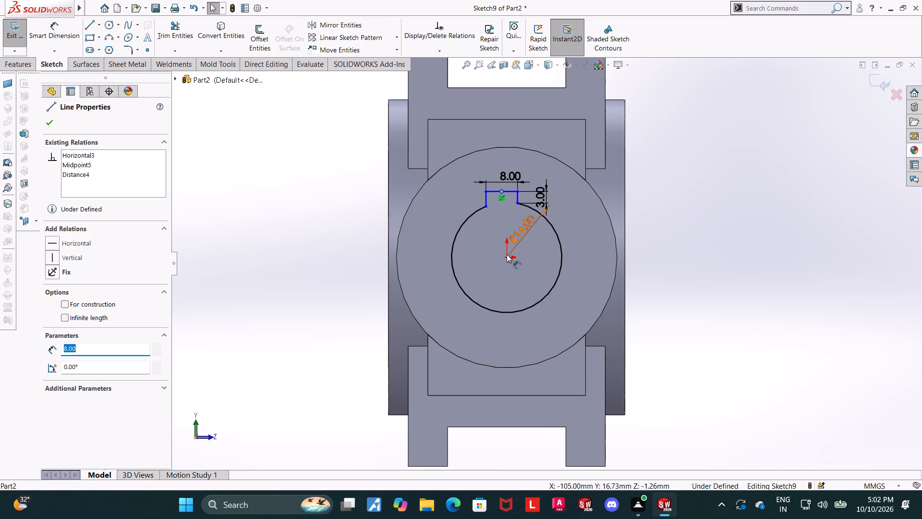
ctrl+click(507, 256)
click(49, 308)
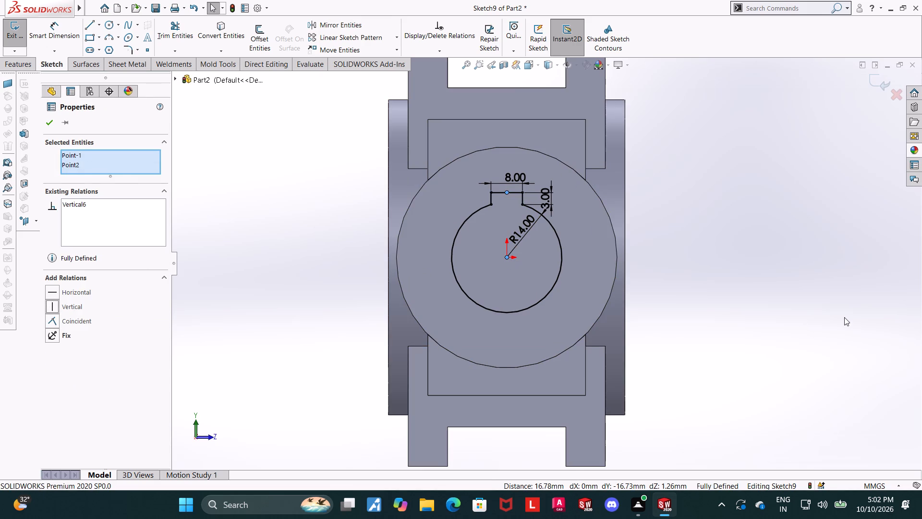
Examine the fully dimensioned keyed bore sketch on the side boss's face from several angles.
click(775, 307)
key(Escape)
scroll(744, 299, up, 2)
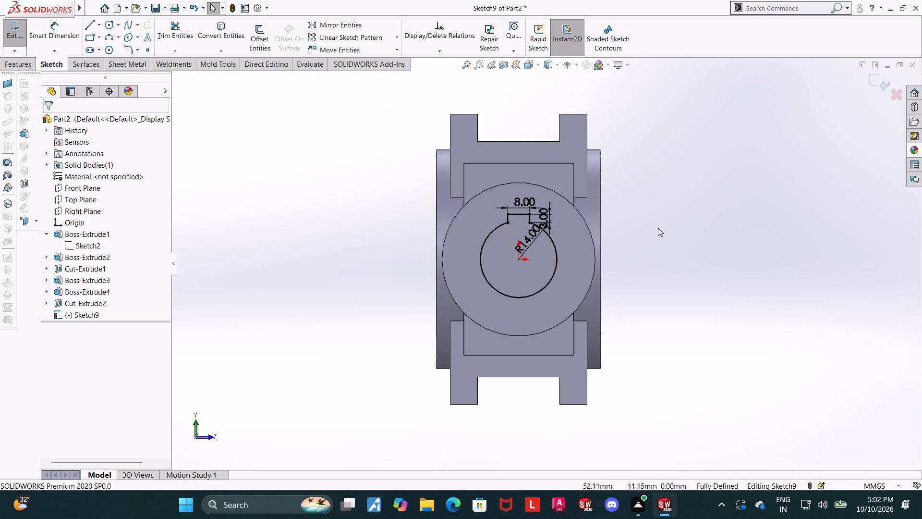
scroll(594, 226, down, 3)
middle_drag(646, 262, 635, 269)
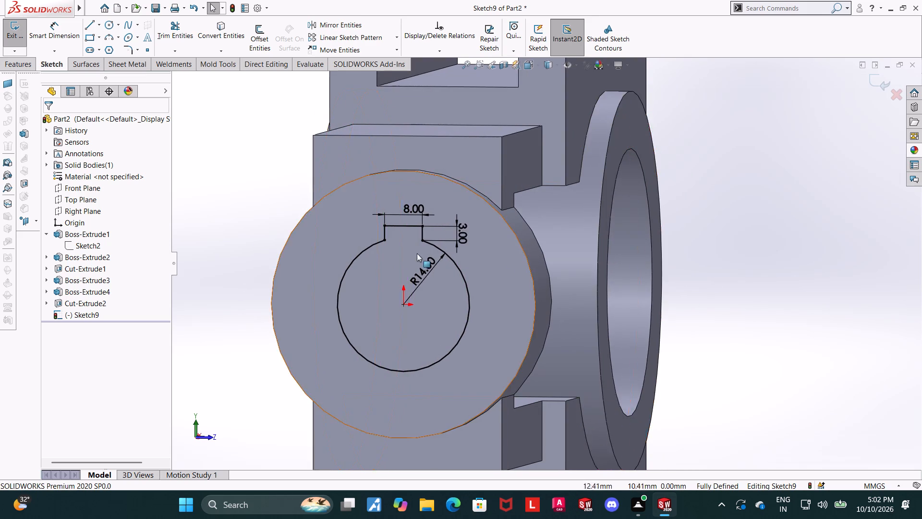
scroll(399, 253, up, 2)
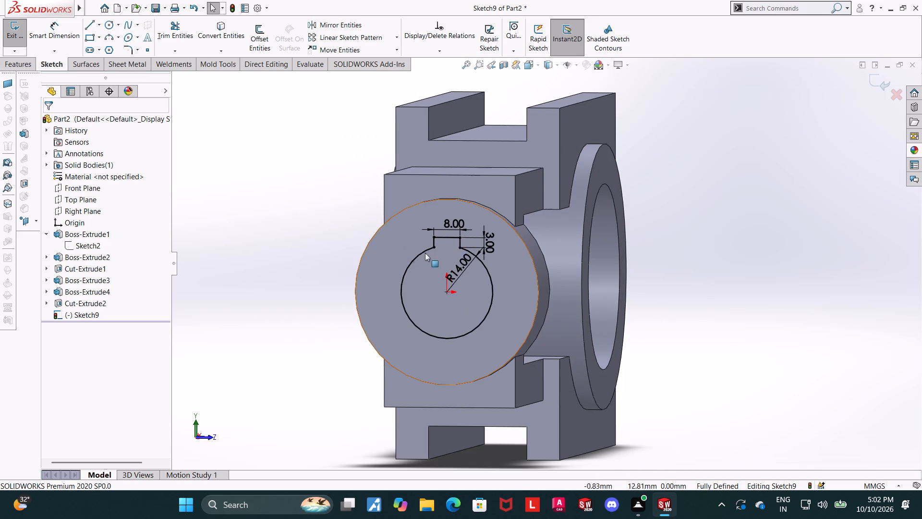
scroll(378, 249, down, 1)
scroll(407, 263, up, 1)
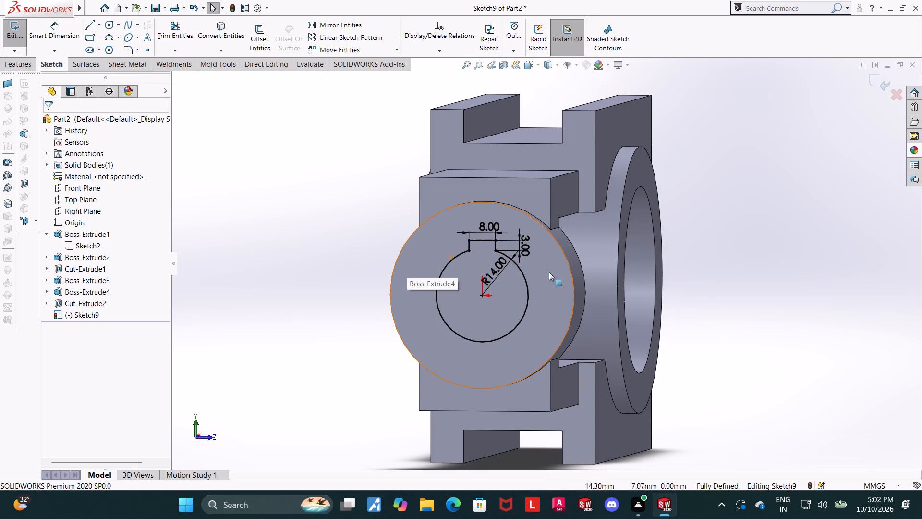
scroll(492, 256, down, 1)
scroll(560, 260, up, 1)
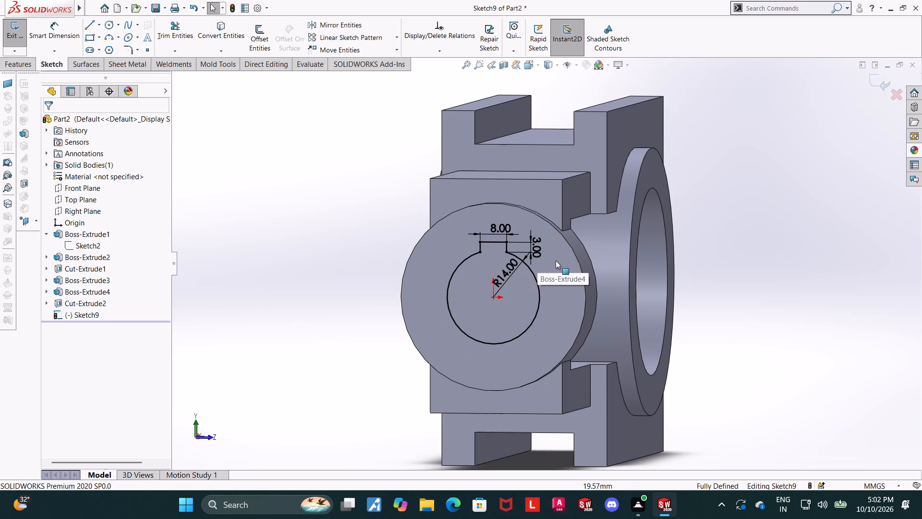
scroll(492, 272, down, 2)
scroll(517, 293, up, 2)
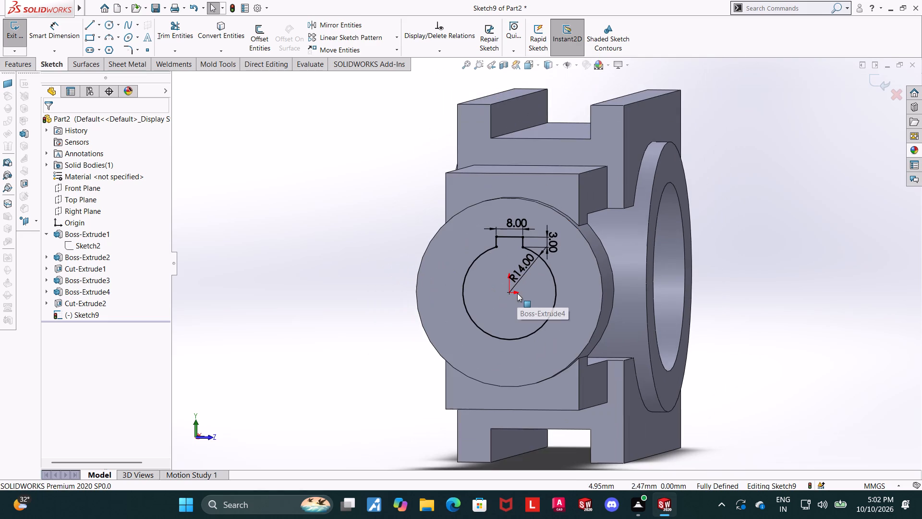
middle_drag(536, 302, 533, 284)
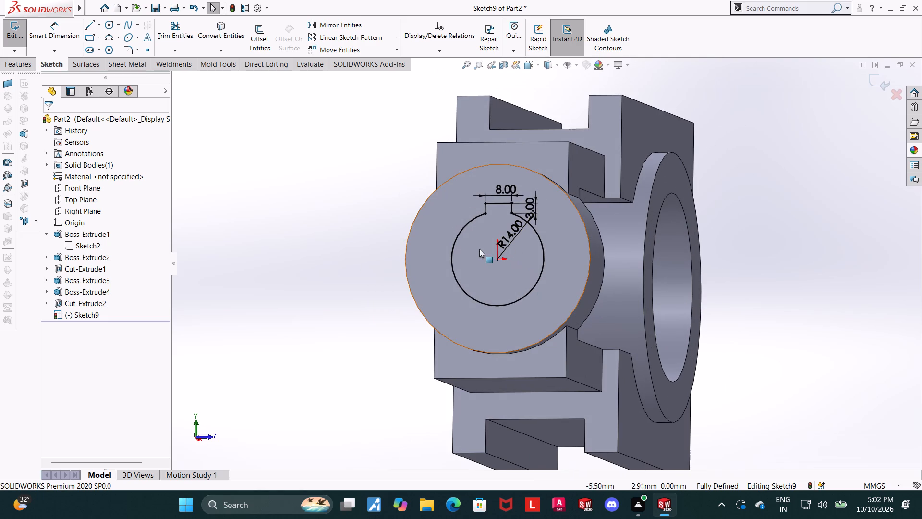
middle_drag(586, 244, 486, 292)
scroll(503, 281, up, 1)
middle_drag(506, 281, 543, 266)
Exit the sketch and cut-extrude the keyed bore profile Up To Surface, ending at the side boss's inner face.
click(875, 79)
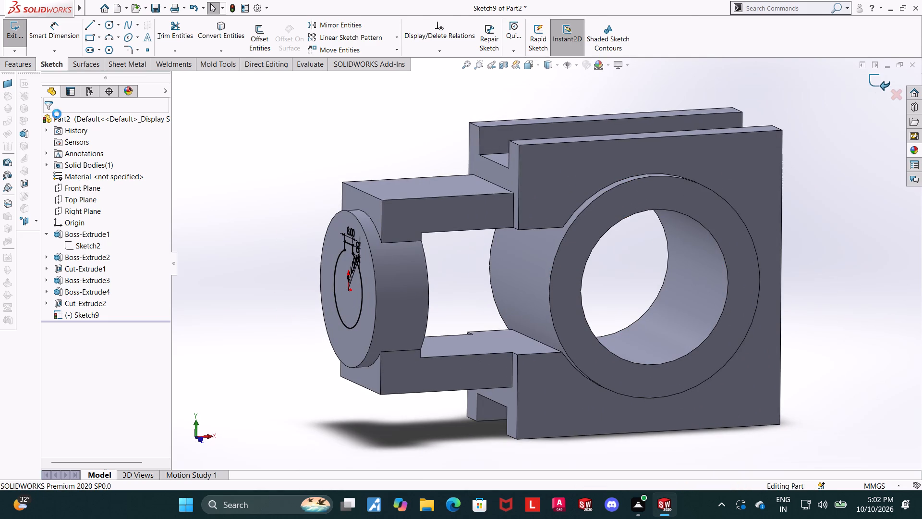
click(8, 64)
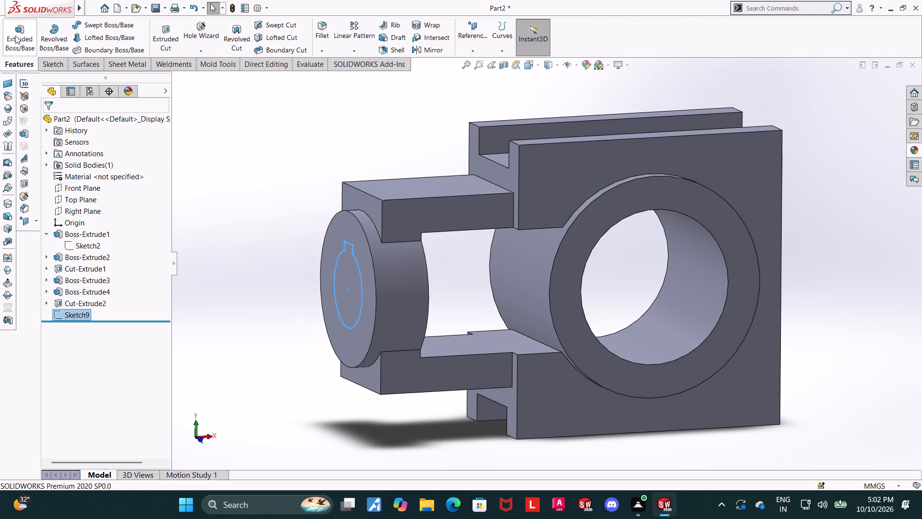
click(155, 35)
middle_click(238, 185)
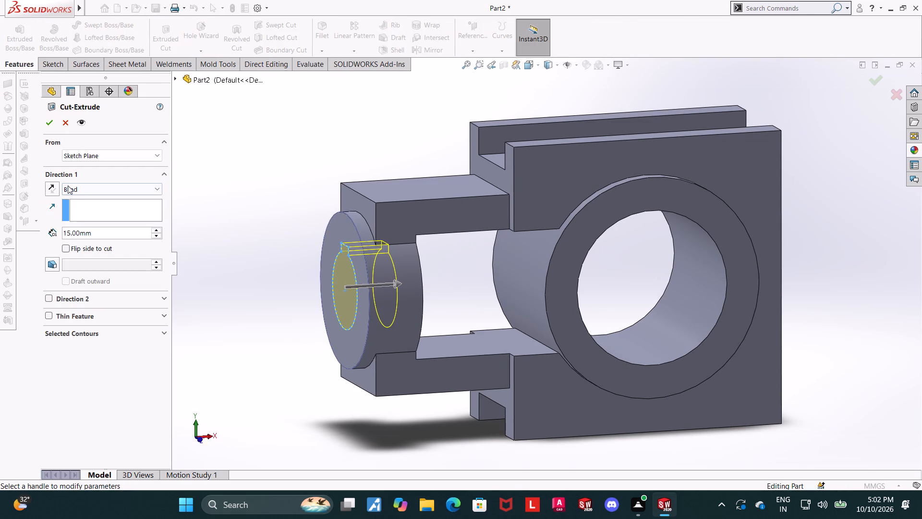
click(72, 185)
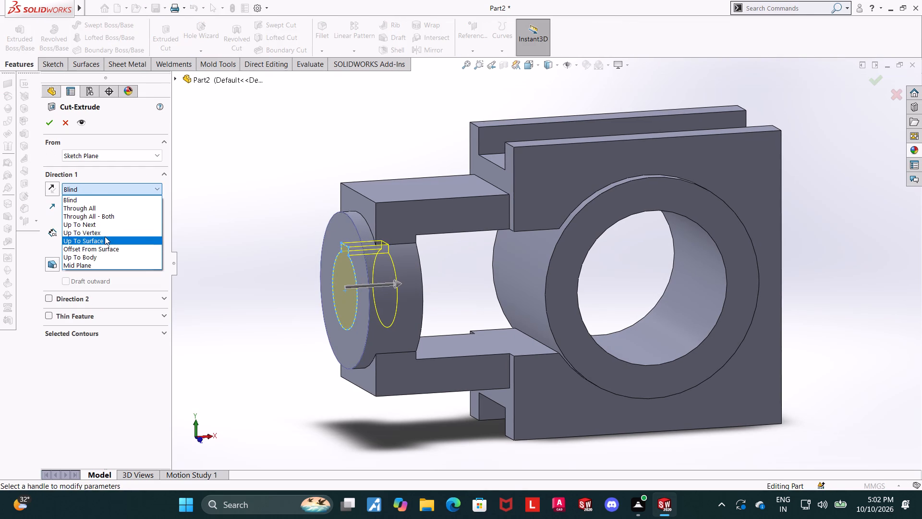
click(105, 236)
middle_drag(225, 248, 178, 245)
click(410, 292)
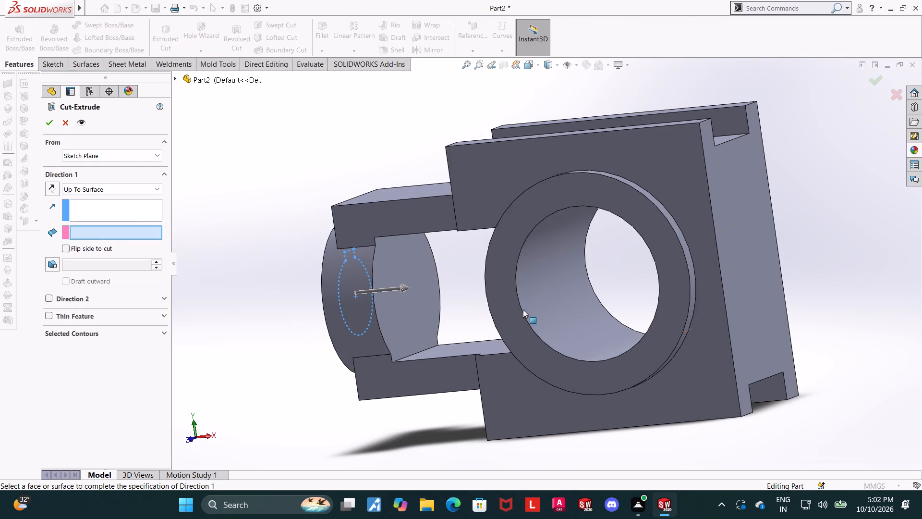
click(385, 313)
click(45, 121)
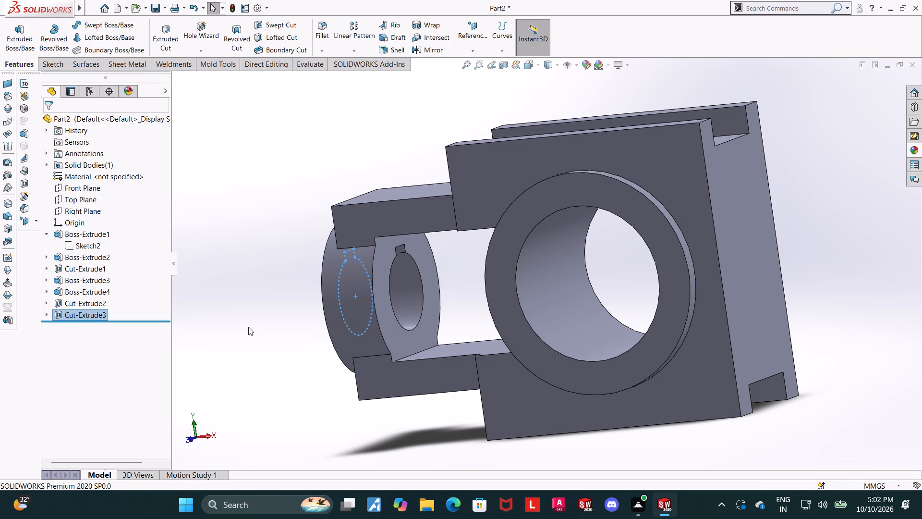
middle_drag(235, 354, 302, 348)
click(297, 397)
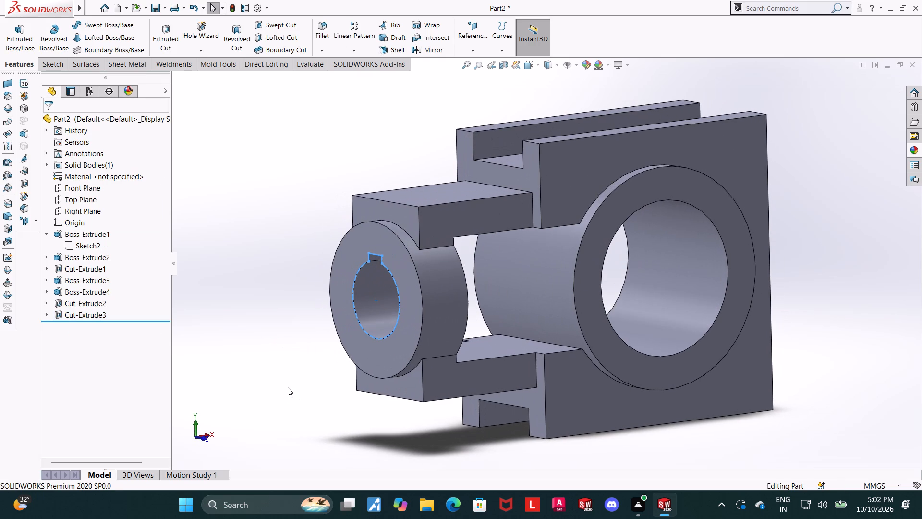
Measure the distance between the two short end edges of a slot wall's bottom face on the main block.
scroll(288, 387, up, 2)
middle_drag(371, 390, 371, 360)
scroll(665, 368, down, 1)
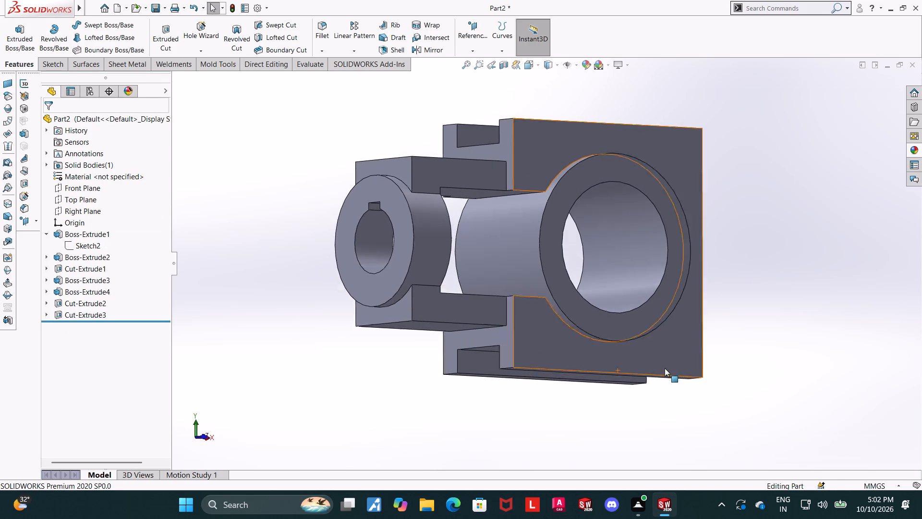
scroll(665, 368, down, 1)
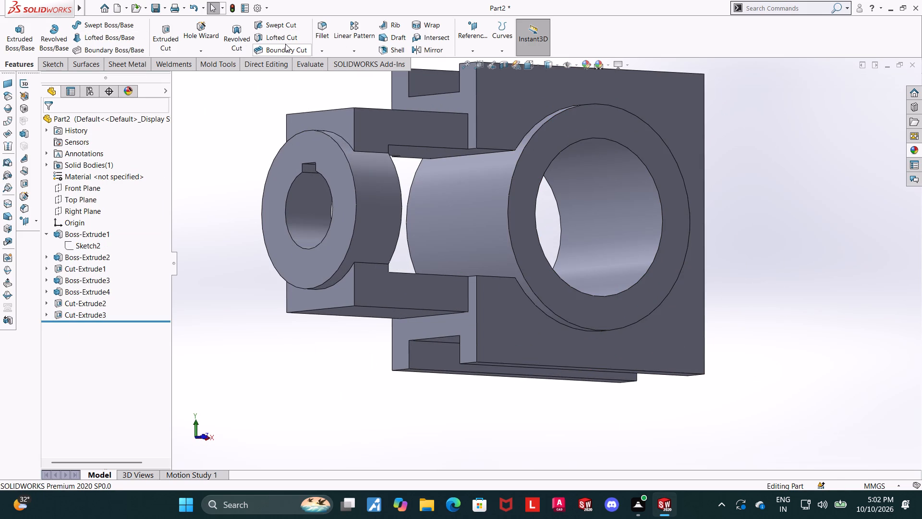
click(317, 63)
click(107, 41)
middle_drag(346, 352, 350, 317)
click(479, 332)
scroll(822, 326, up, 1)
middle_drag(821, 326, 817, 326)
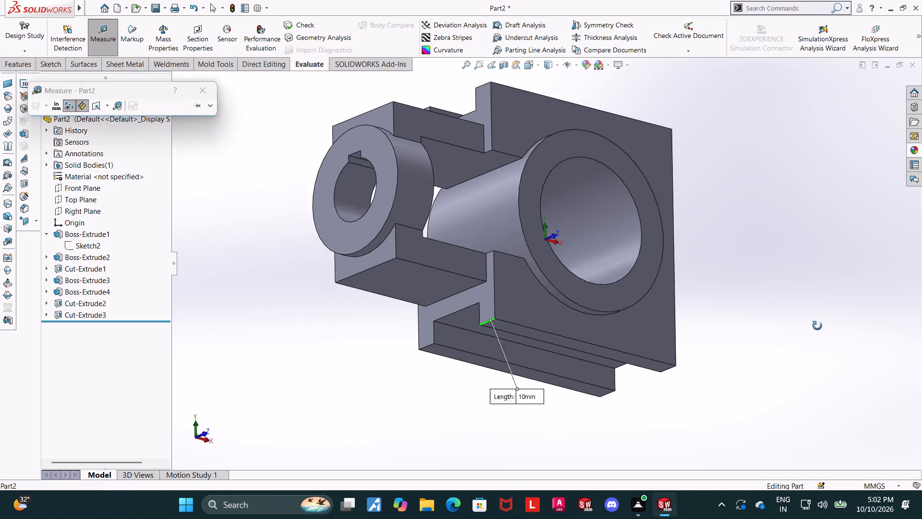
middle_drag(817, 326, 698, 313)
scroll(476, 349, down, 4)
middle_drag(429, 363, 437, 336)
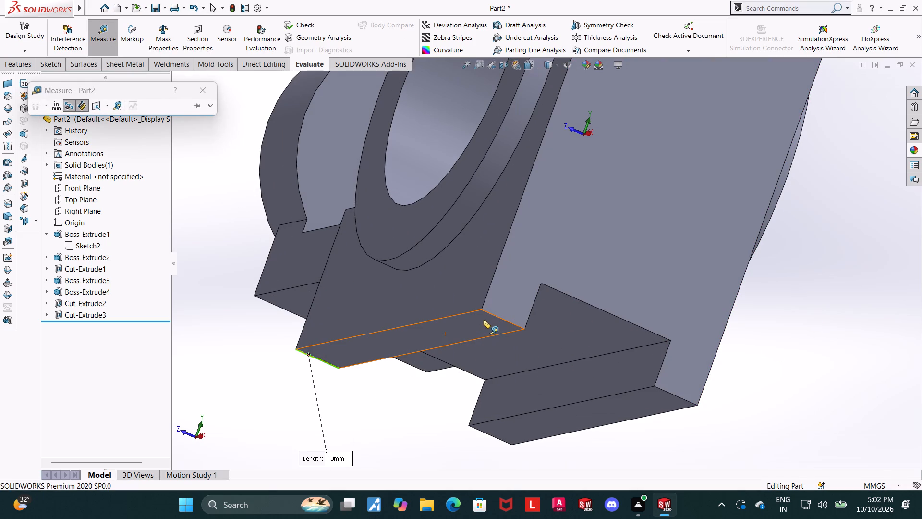
click(493, 313)
scroll(487, 330, up, 1)
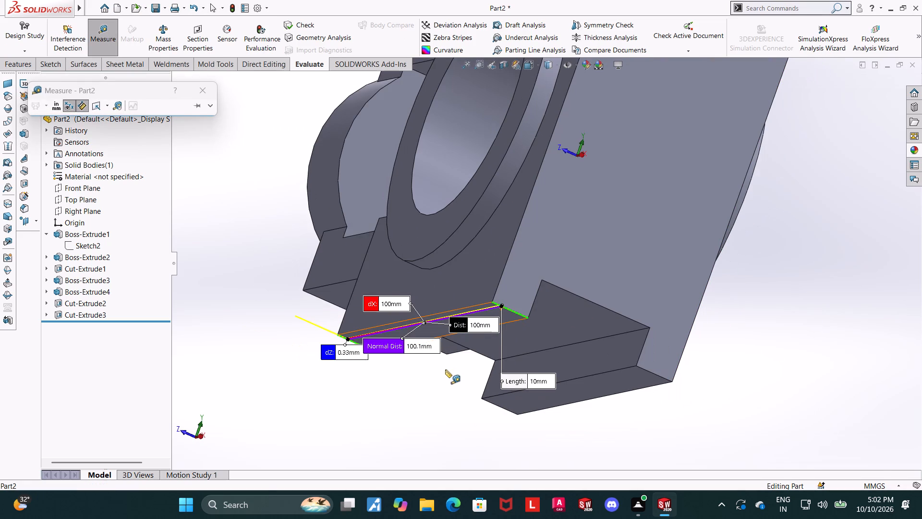
scroll(443, 370, up, 1)
middle_drag(442, 377, 485, 395)
scroll(479, 392, up, 3)
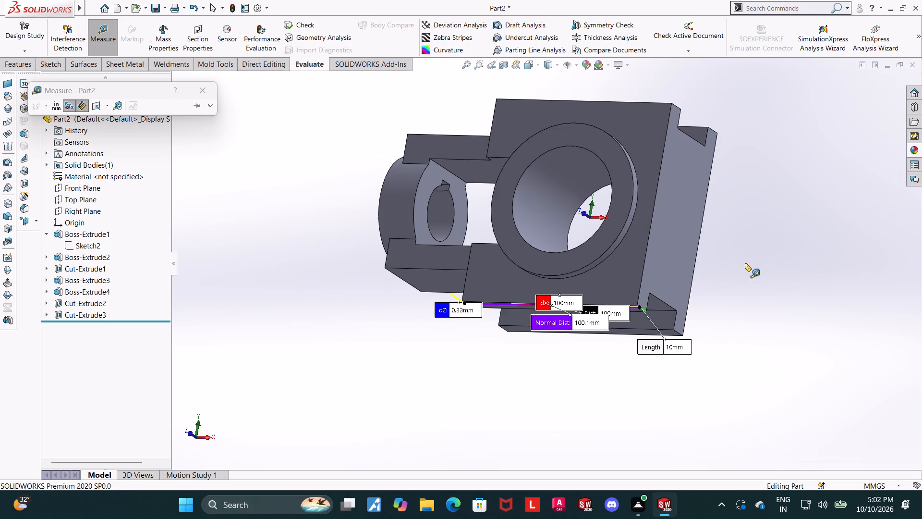
click(745, 263)
Measure the main block's height between the top and bottom faces of the slot wall.
middle_drag(765, 264, 769, 280)
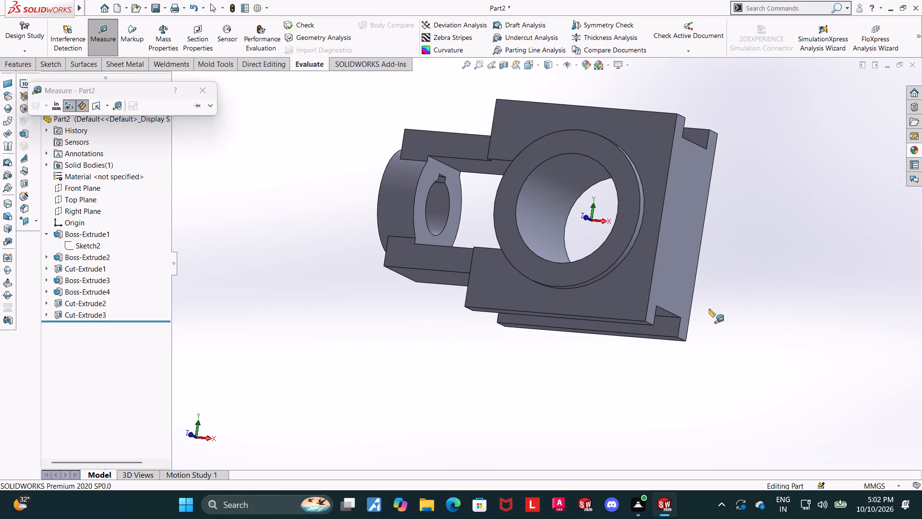
scroll(747, 321, down, 2)
scroll(753, 331, up, 5)
middle_drag(648, 208, 653, 311)
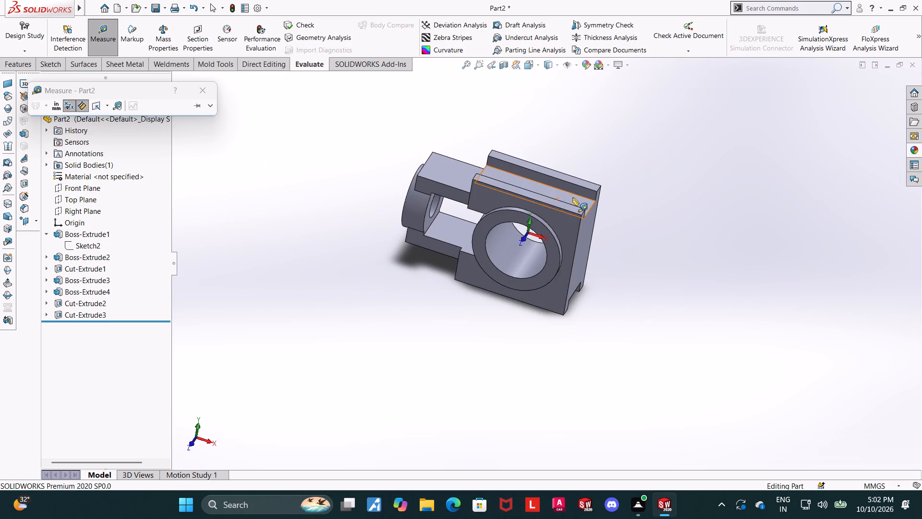
scroll(571, 204, down, 5)
click(578, 238)
scroll(631, 388, up, 5)
middle_drag(561, 408, 565, 328)
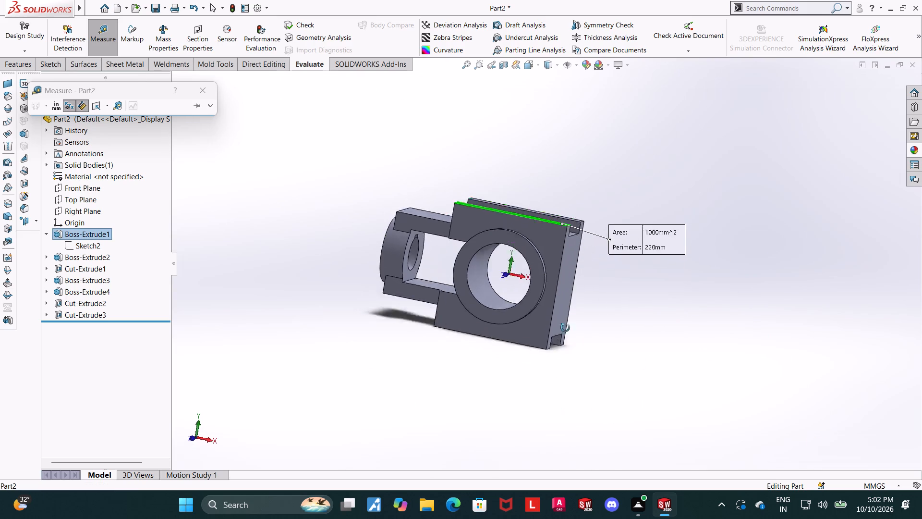
middle_drag(565, 328, 567, 223)
scroll(566, 294, down, 5)
click(505, 265)
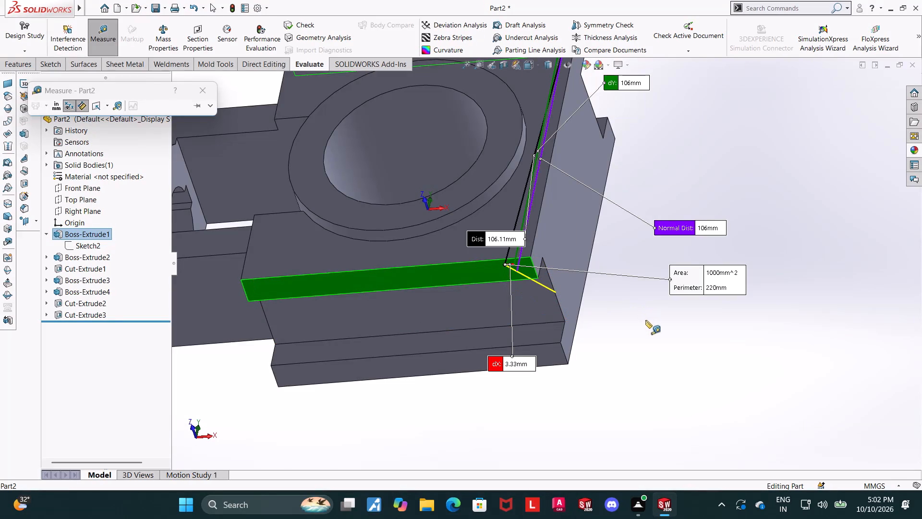
scroll(652, 327, up, 3)
middle_drag(673, 261, 702, 306)
key(Escape)
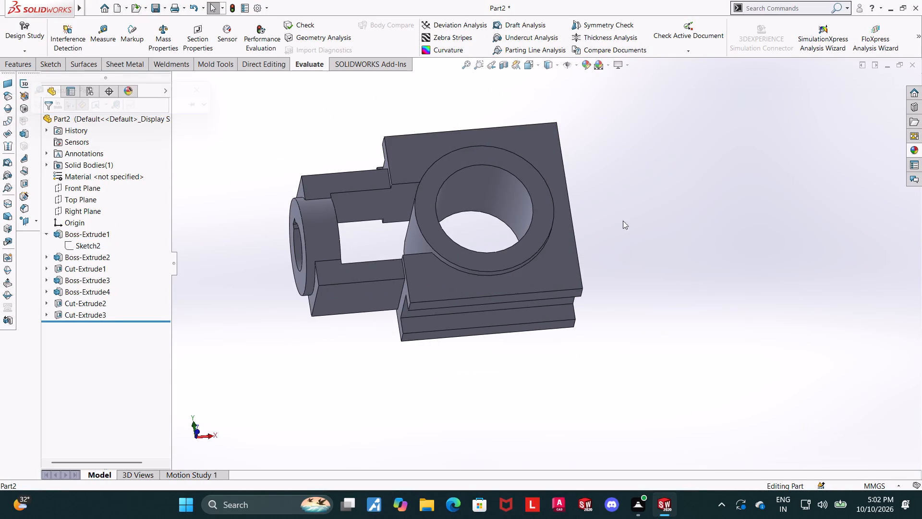
Measure the main block's length between its end face beside the side boss and the opposite end face.
scroll(626, 205, up, 1)
middle_drag(628, 206, 631, 260)
scroll(539, 233, down, 3)
middle_drag(614, 213, 618, 254)
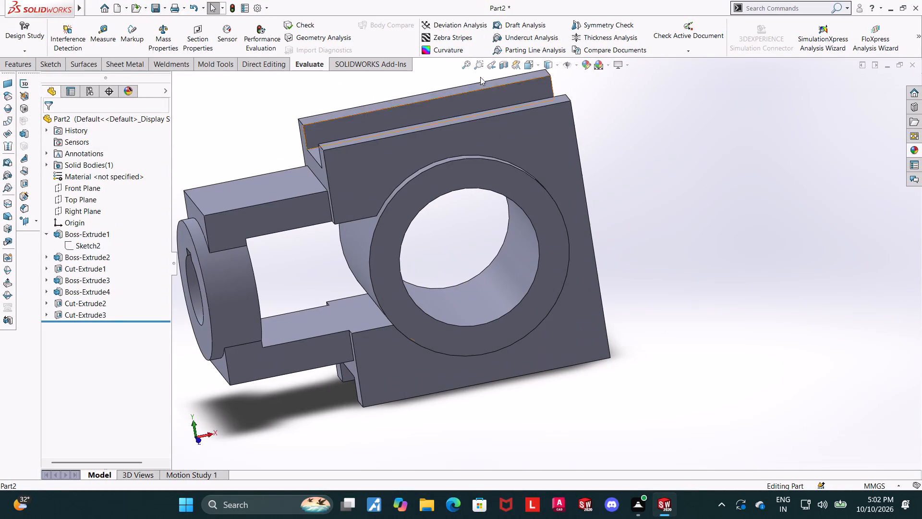
click(108, 33)
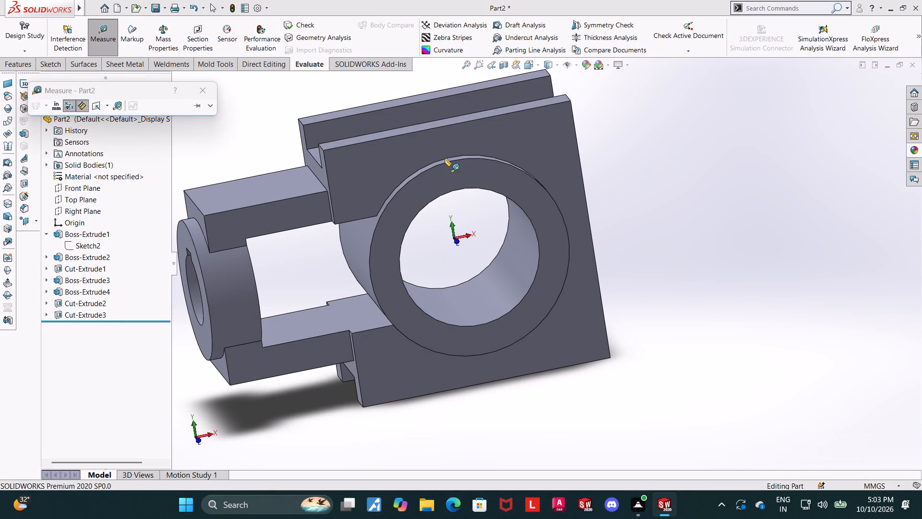
scroll(477, 215, up, 2)
middle_drag(480, 207, 490, 210)
scroll(490, 210, up, 1)
scroll(454, 208, down, 5)
click(416, 237)
middle_drag(906, 183, 853, 192)
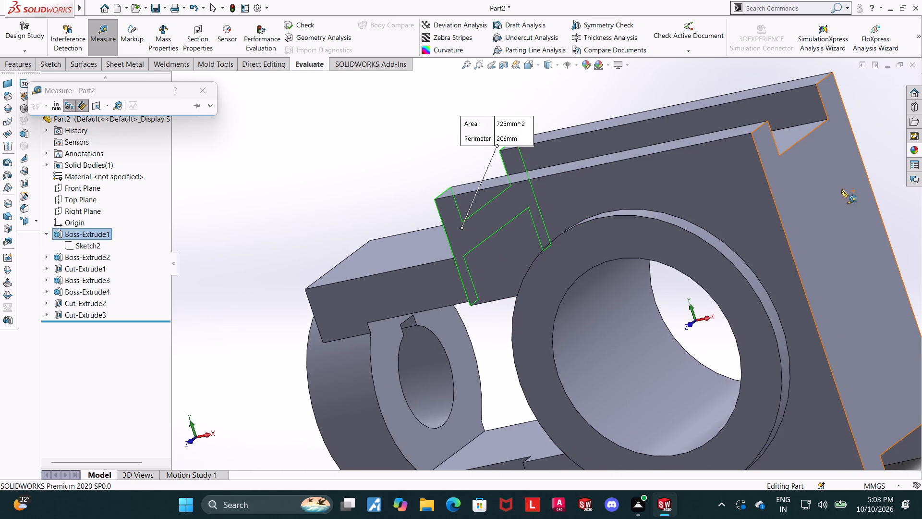
click(832, 187)
scroll(831, 187, up, 3)
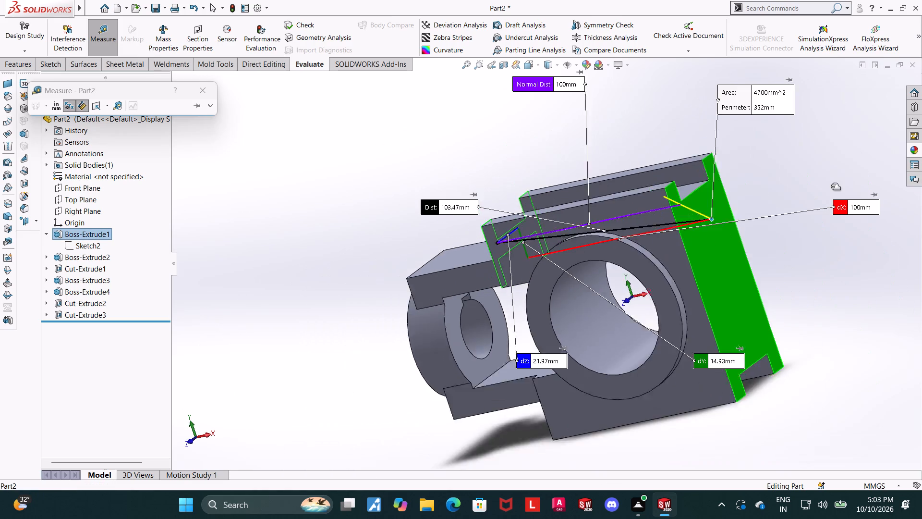
scroll(831, 187, up, 1)
scroll(800, 180, down, 3)
key(Escape)
Measure the width of the main block's upper slot between its two inner side walls.
middle_drag(688, 179, 699, 199)
scroll(557, 155, down, 1)
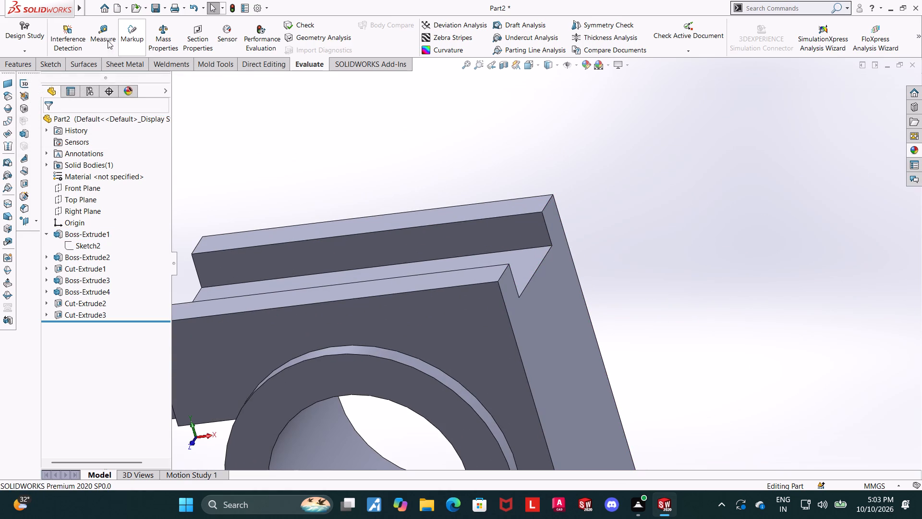
click(104, 33)
click(472, 233)
middle_drag(756, 192, 734, 245)
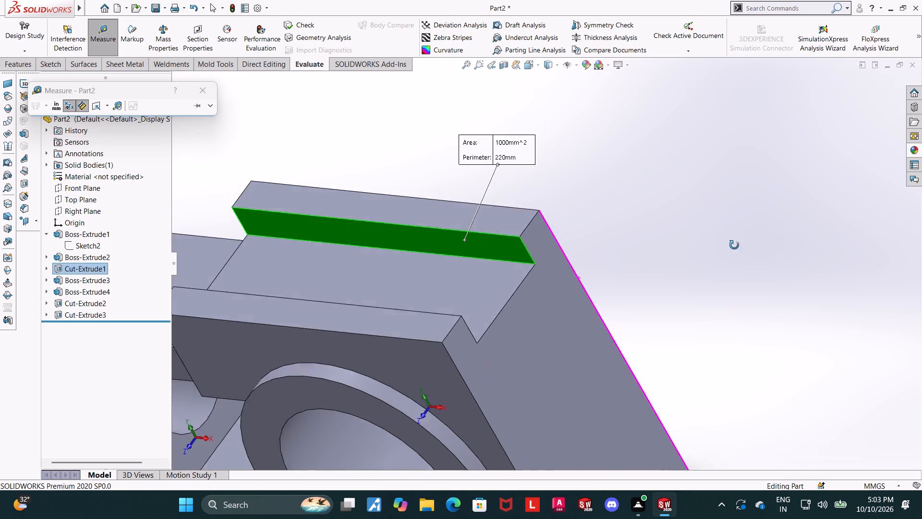
middle_drag(734, 245, 678, 314)
click(442, 314)
scroll(442, 315, up, 2)
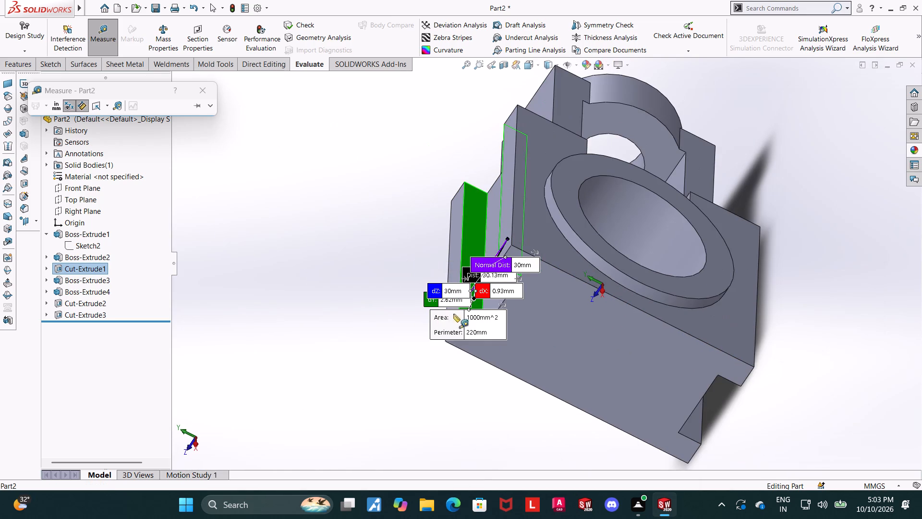
scroll(504, 327, down, 4)
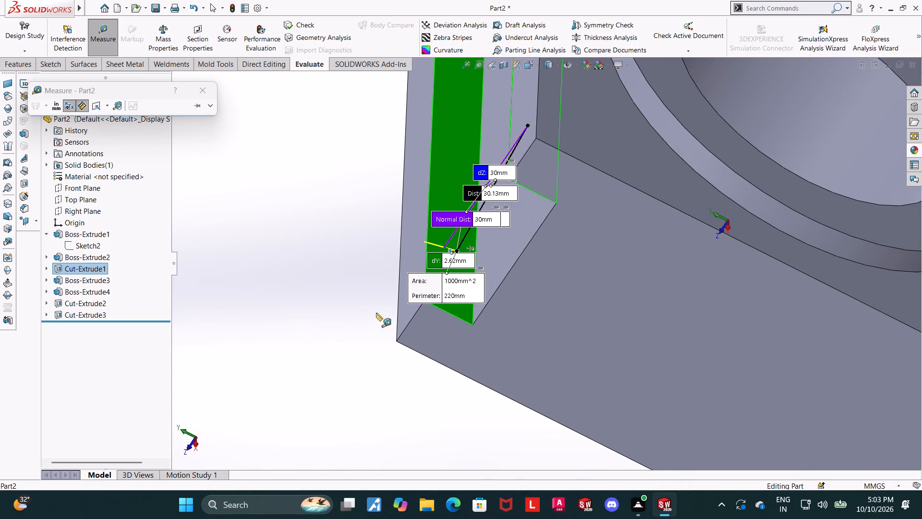
key(Escape)
Measure the depth of the main block's upper slot between its floor and the top face of a slot wall.
middle_drag(376, 312, 409, 306)
scroll(409, 306, up, 4)
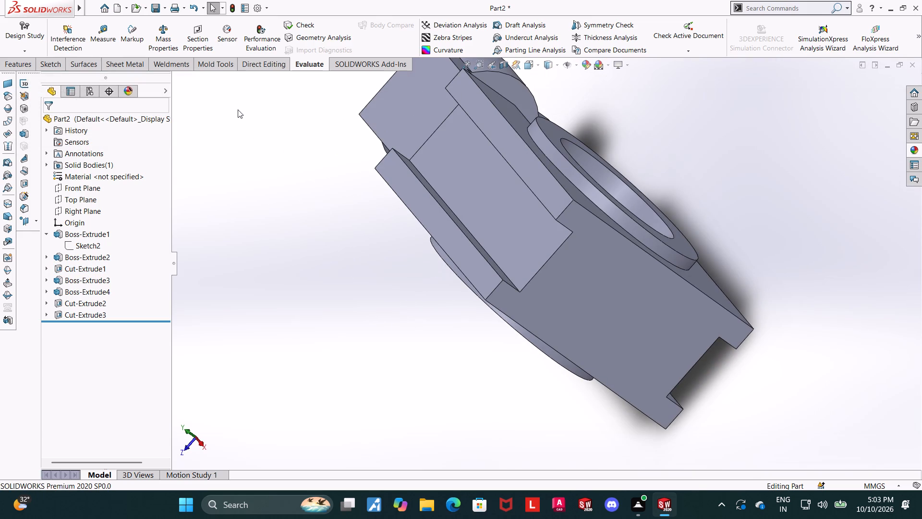
click(99, 30)
click(503, 205)
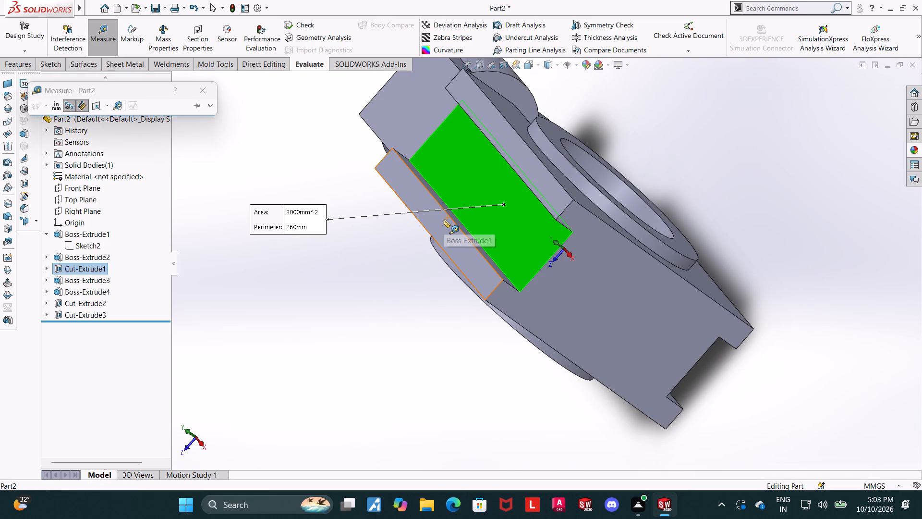
click(444, 220)
scroll(537, 208, down, 2)
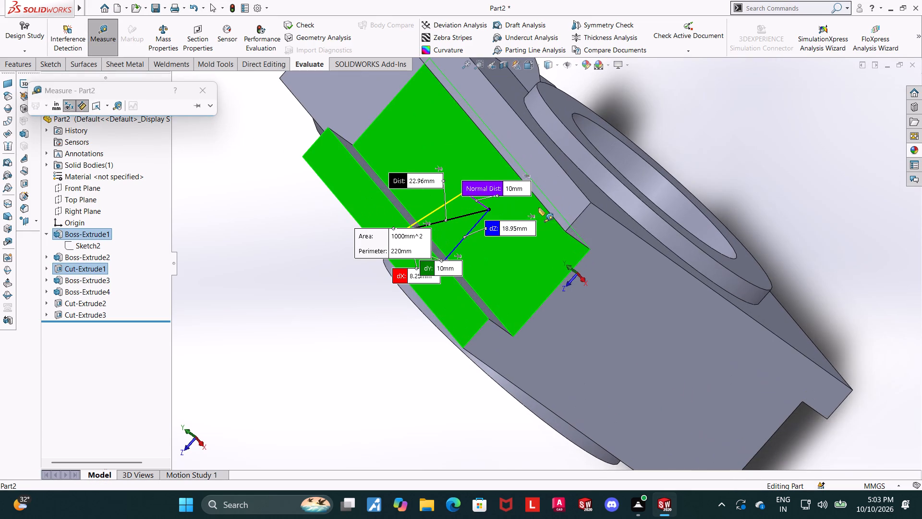
scroll(414, 349, up, 2)
middle_drag(406, 353, 457, 184)
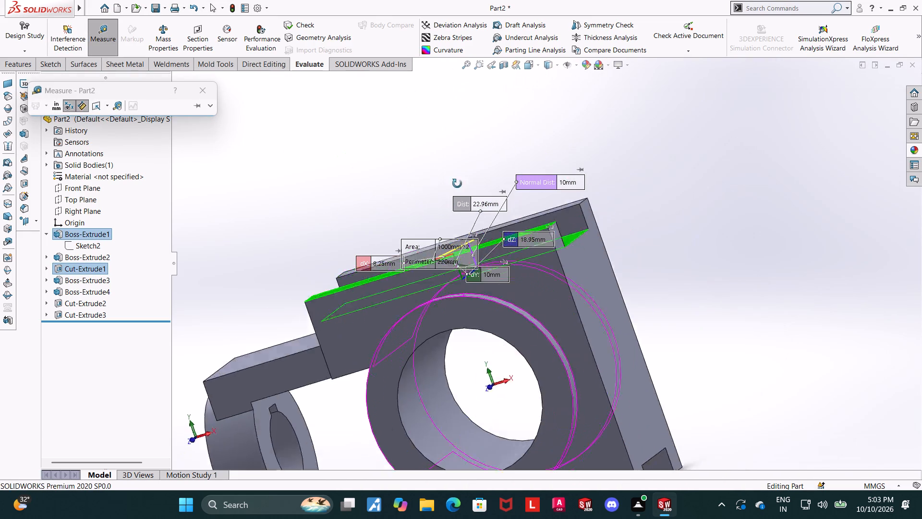
middle_drag(457, 184, 479, 173)
scroll(471, 148, up, 4)
key(Escape)
Show the whole part in an isometric orientation with the keyed side boss and the large through bore facing the viewer.
middle_drag(635, 336, 658, 341)
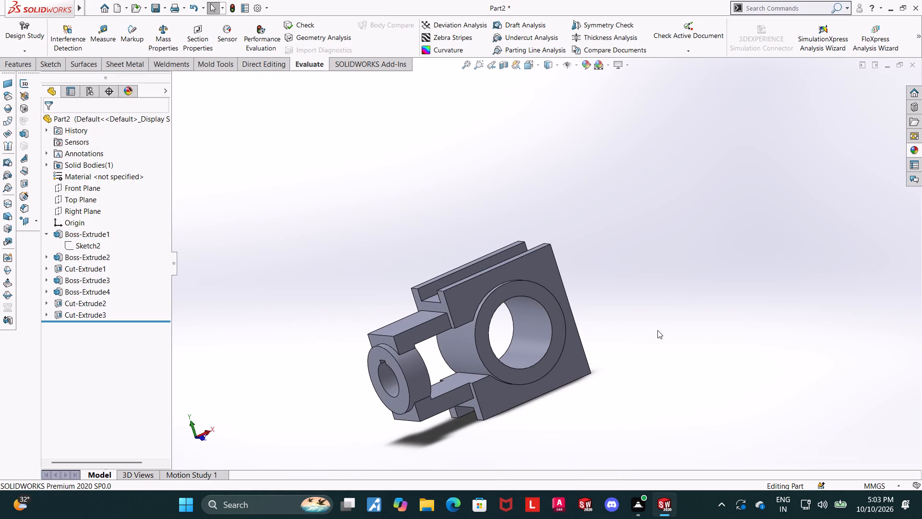
key(ctrl+super+7)
click(637, 330)
scroll(628, 337, up, 4)
middle_drag(584, 339, 600, 344)
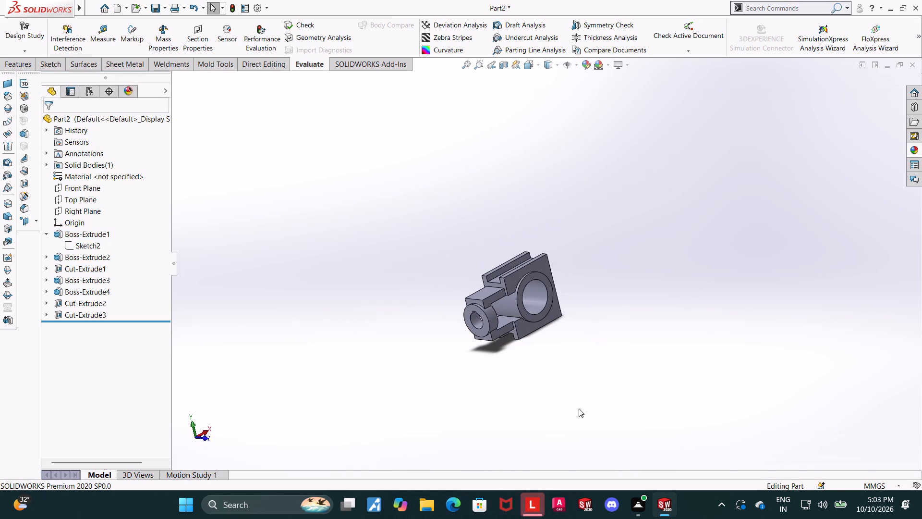
key(ctrl+7)
scroll(535, 370, up, 3)
middle_drag(537, 355, 544, 325)
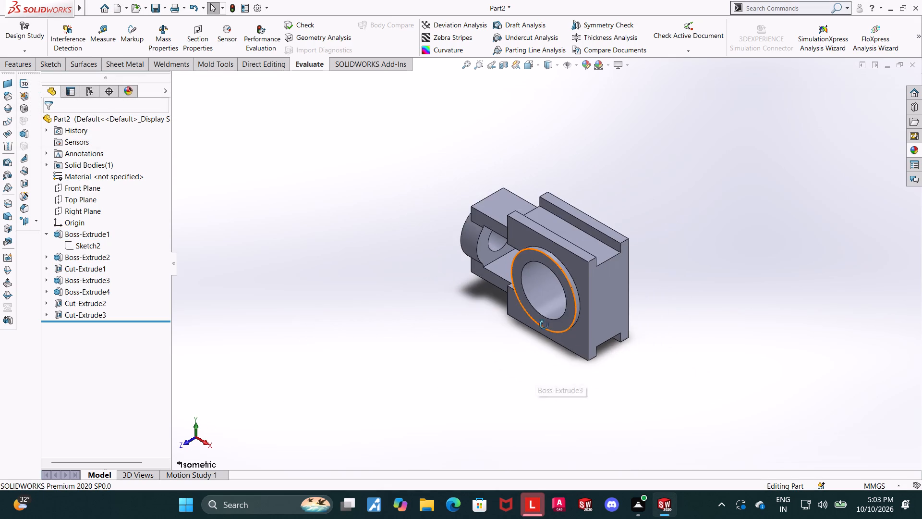
middle_drag(544, 325, 646, 358)
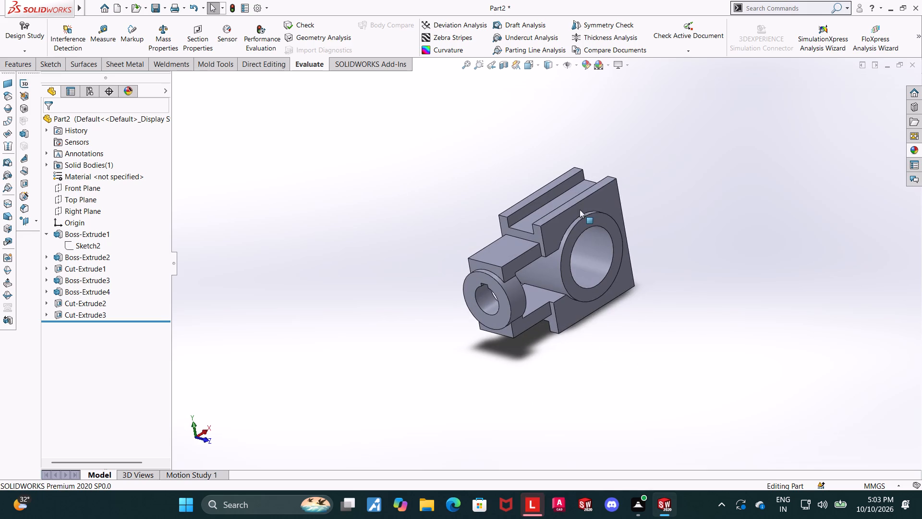
middle_drag(611, 190, 618, 204)
click(530, 67)
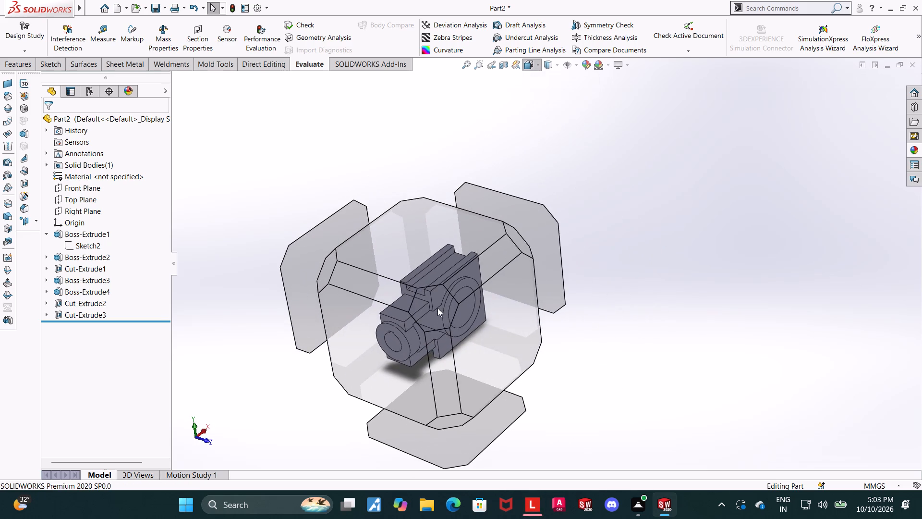
click(437, 308)
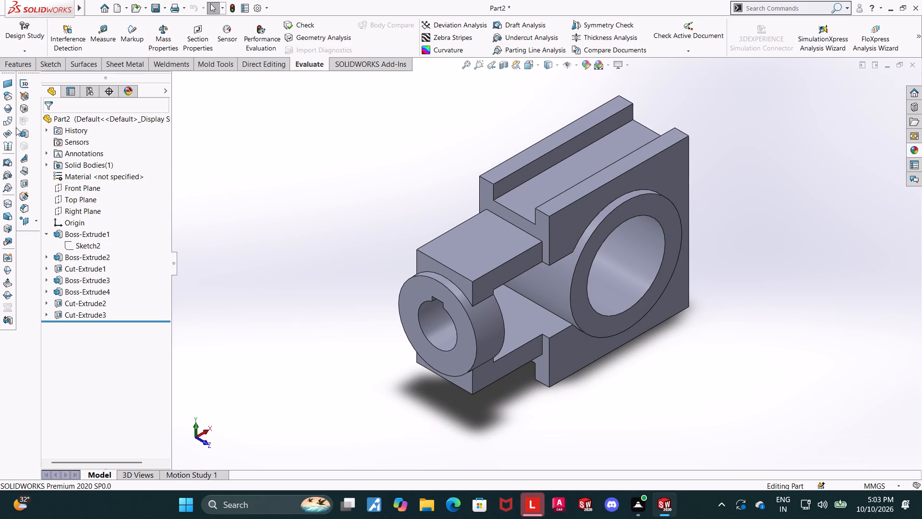
Apply a cyan colour from the standard swatches to the whole part.
right_click(127, 118)
click(150, 104)
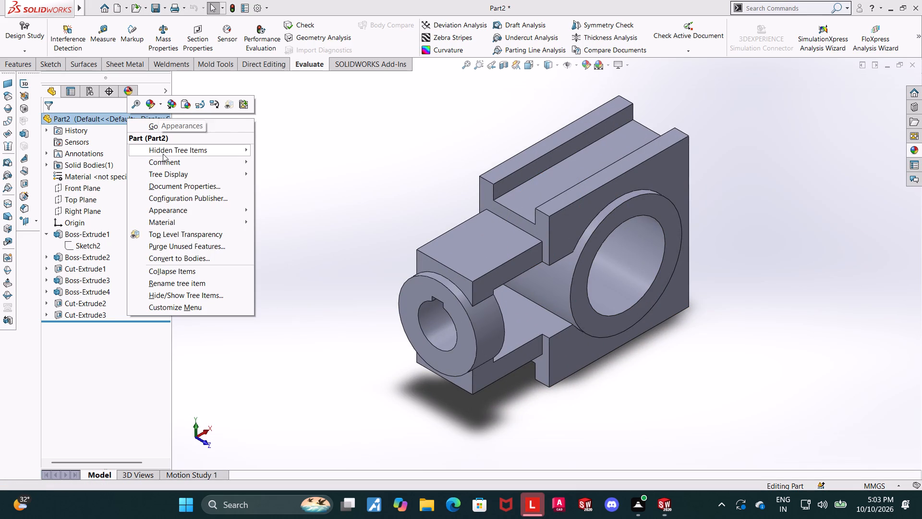
click(152, 103)
click(200, 123)
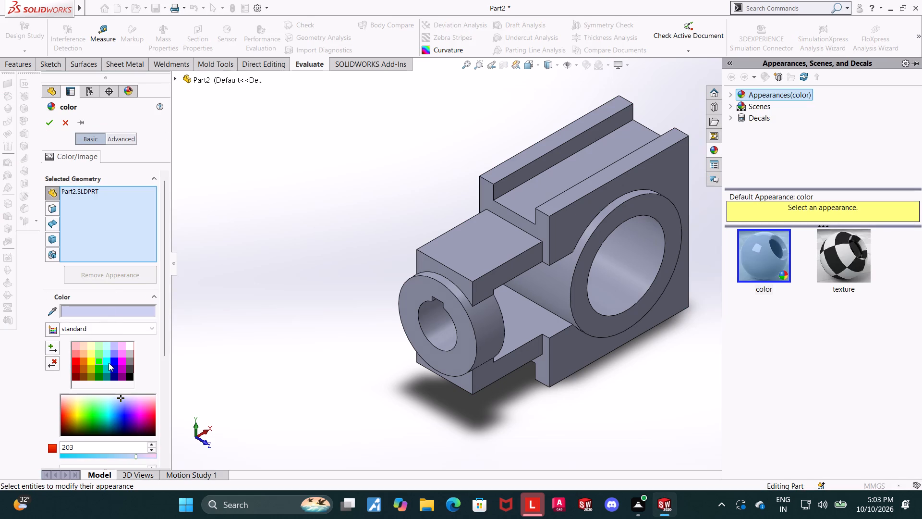
click(109, 363)
click(49, 122)
click(279, 210)
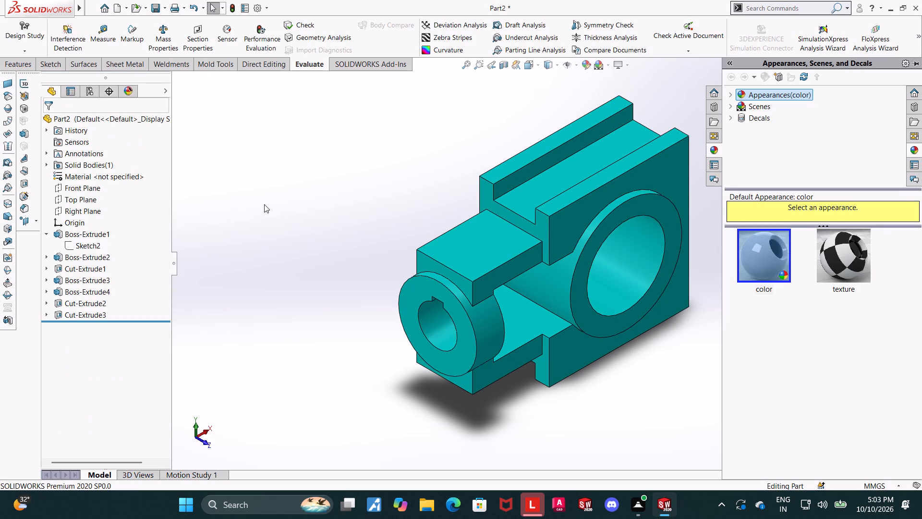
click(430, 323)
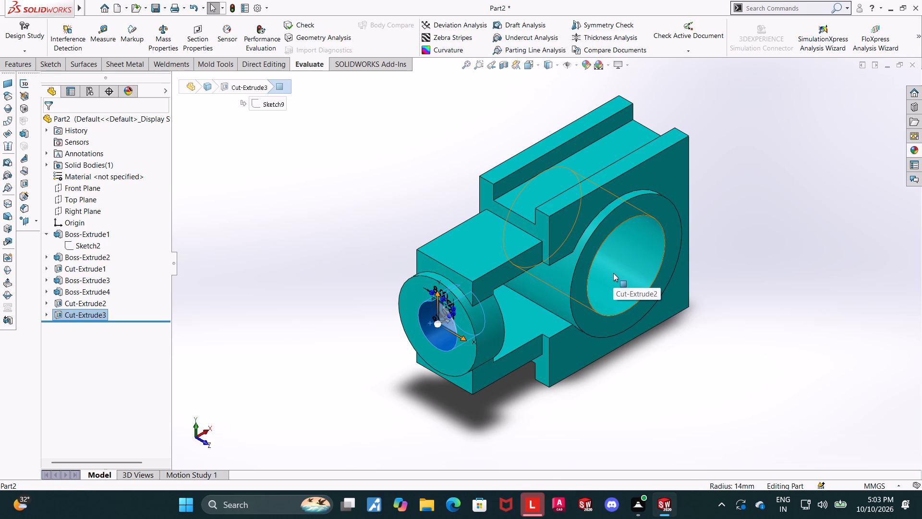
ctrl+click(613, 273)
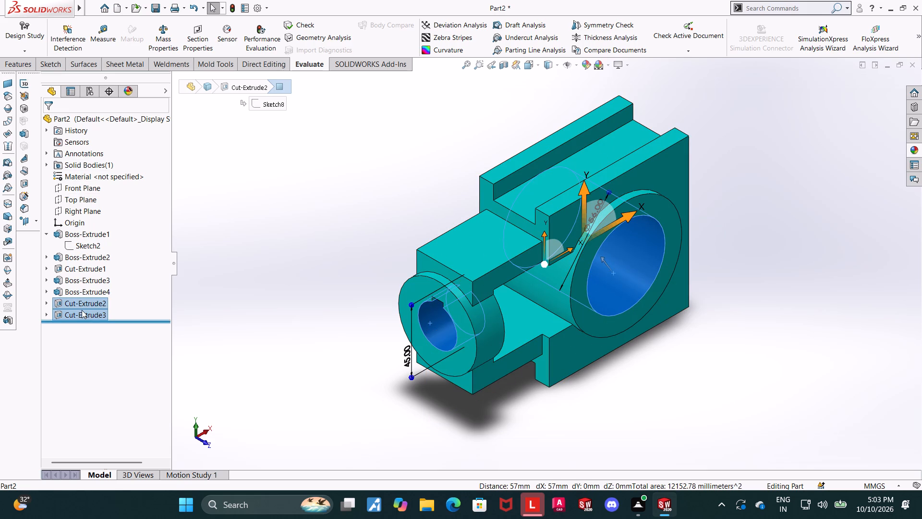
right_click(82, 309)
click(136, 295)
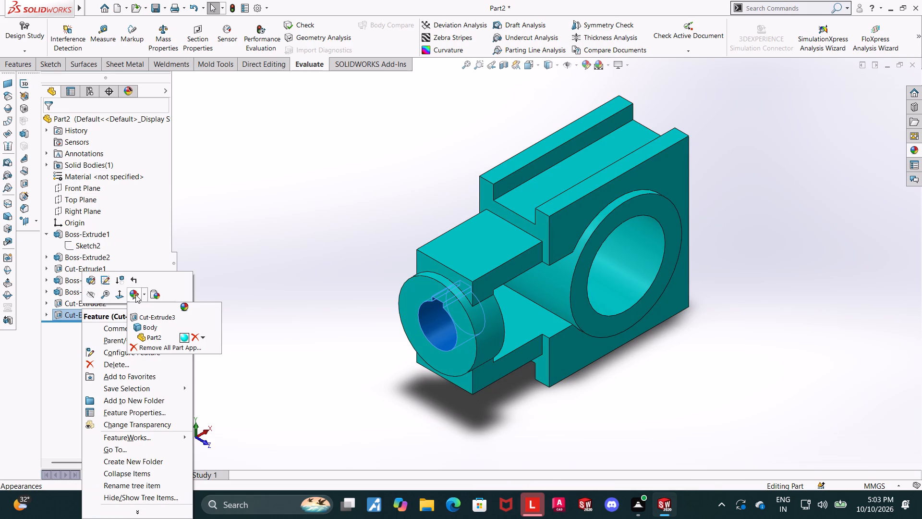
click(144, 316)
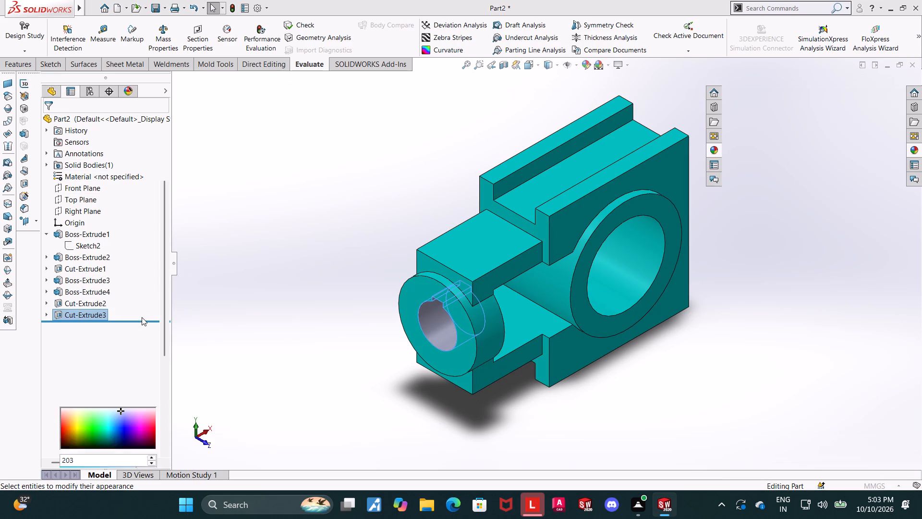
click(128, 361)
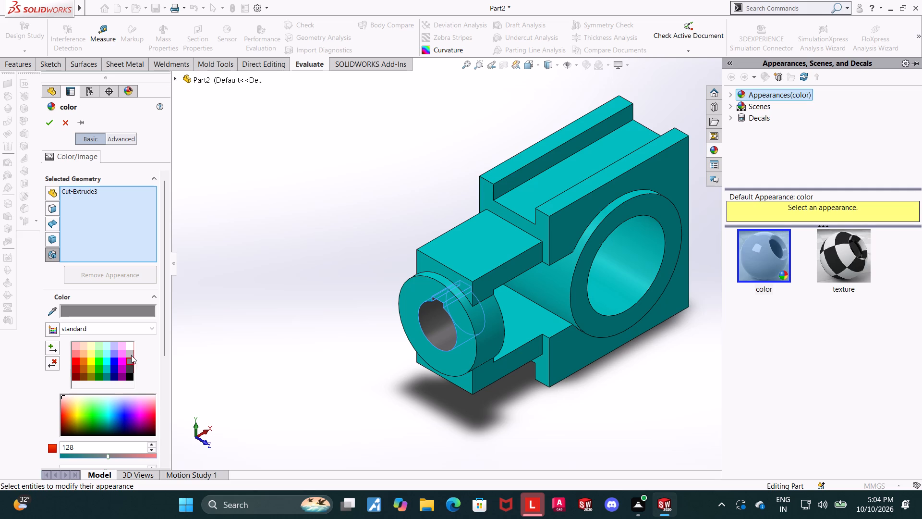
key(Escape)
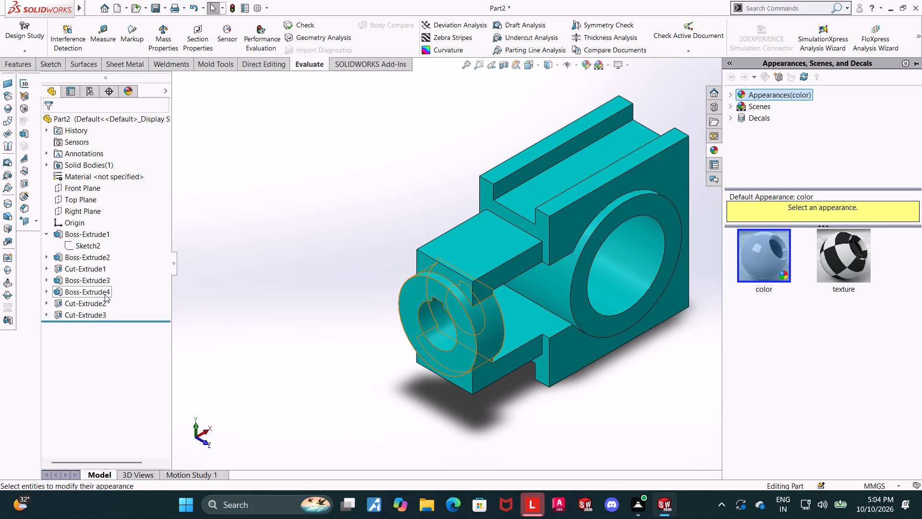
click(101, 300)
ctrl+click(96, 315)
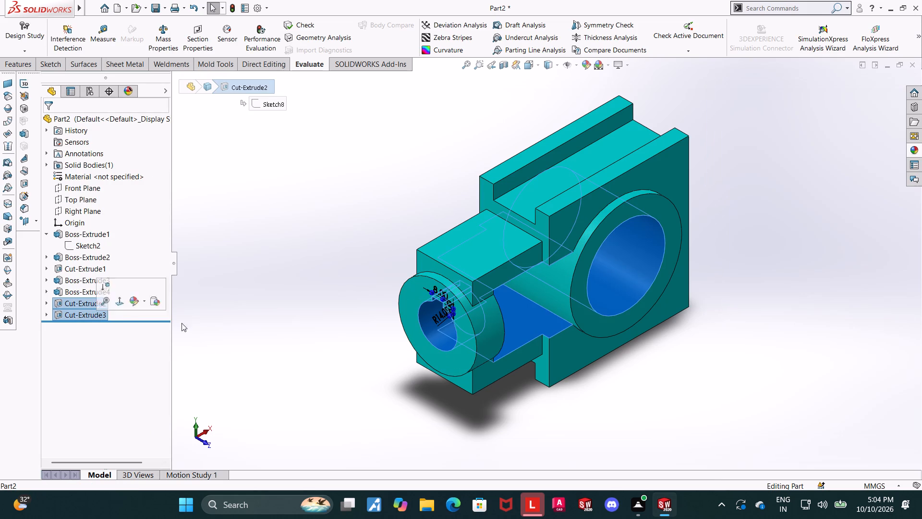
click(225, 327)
Colour the inner cylindrical faces of the 56 mm through bore and the keyed side-boss bore grey from the standard swatches.
click(617, 284)
ctrl+click(430, 326)
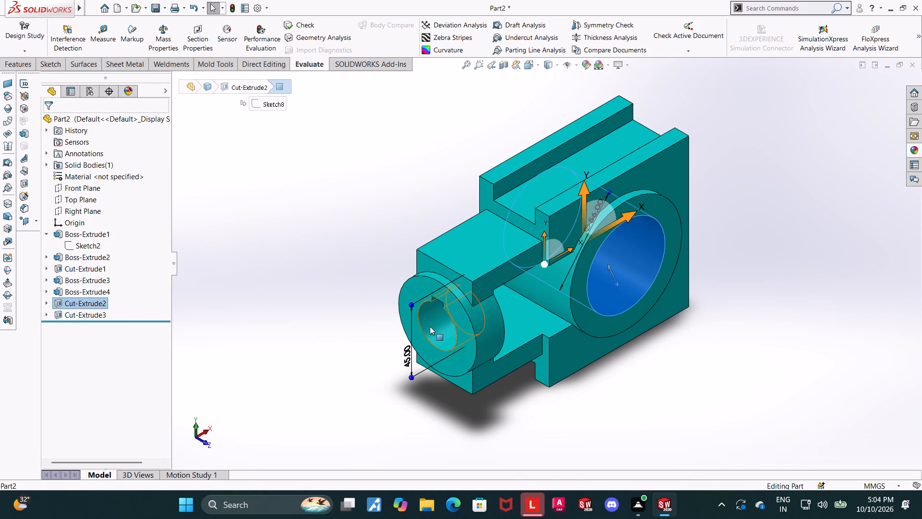
ctrl+right_click(429, 328)
click(467, 298)
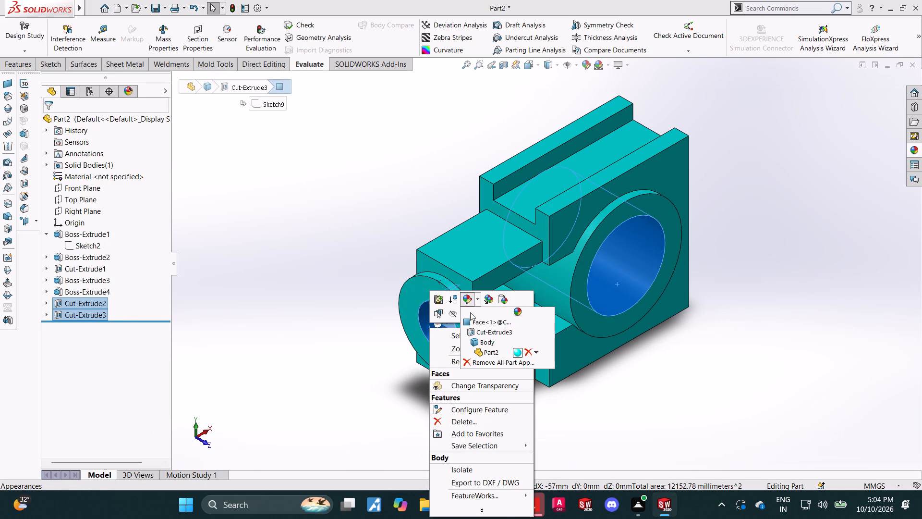
click(474, 319)
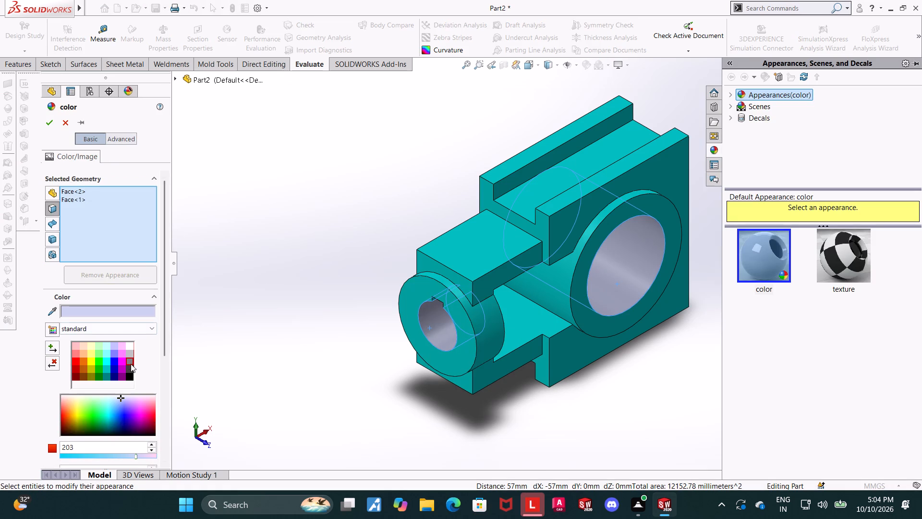
click(131, 364)
click(51, 125)
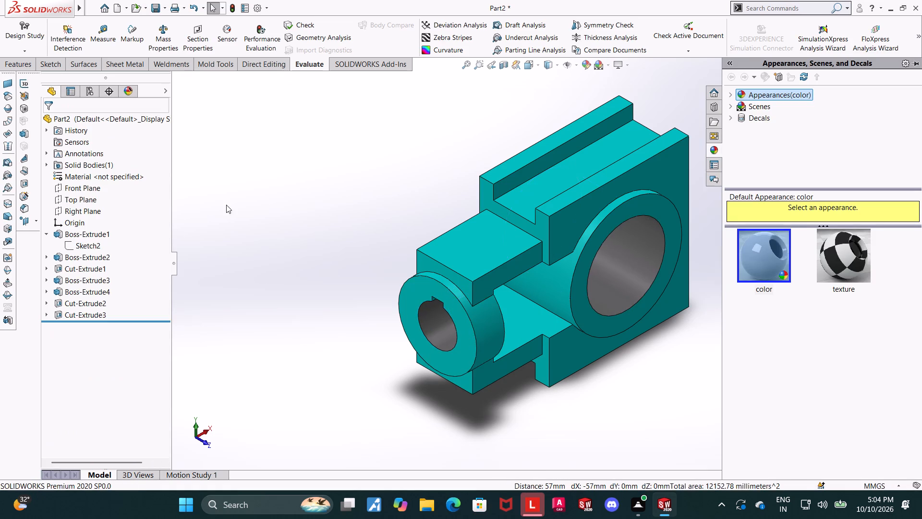
click(226, 205)
Examine the coloured part from several sides, including the through bore, the slots and the keyed side boss.
scroll(338, 243, up, 3)
scroll(656, 291, down, 1)
scroll(425, 298, down, 1)
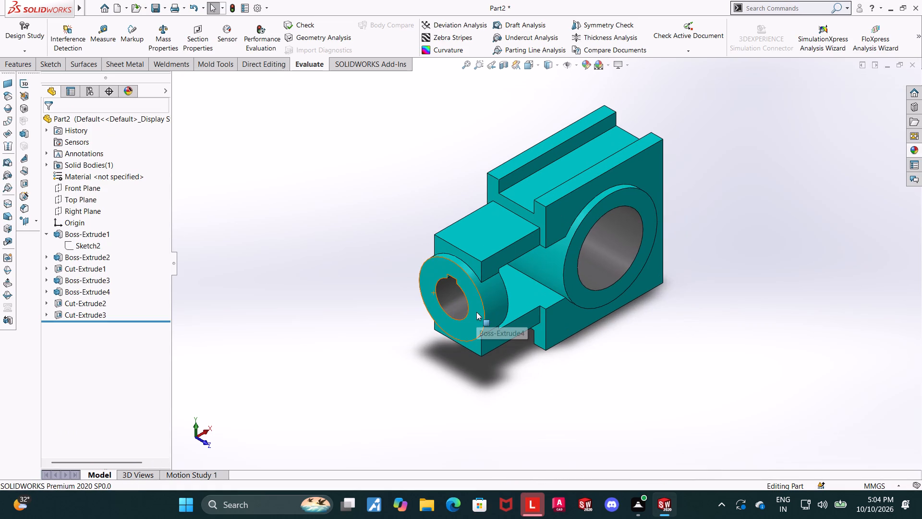
scroll(476, 311, up, 1)
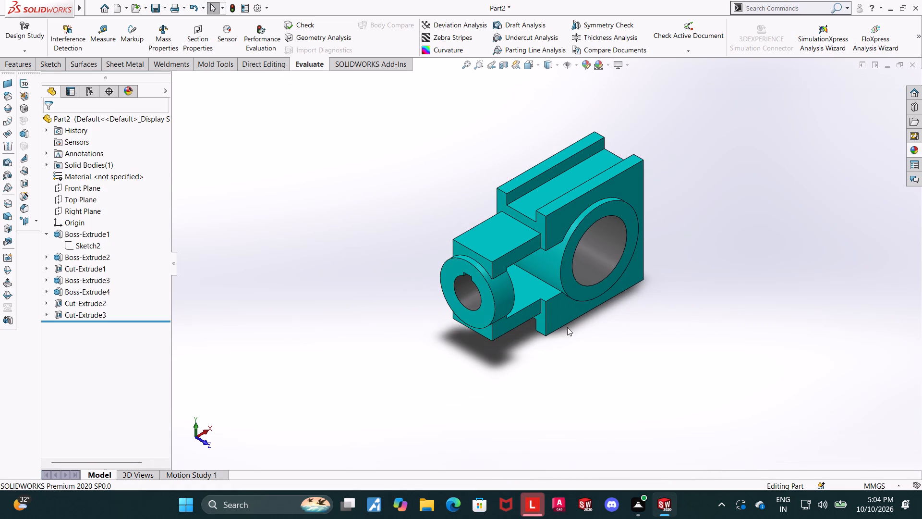
scroll(562, 331, down, 1)
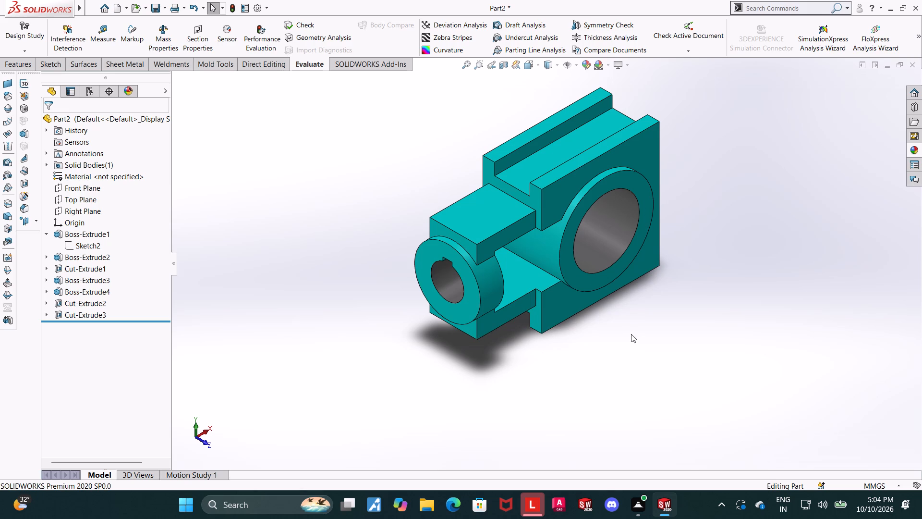
middle_drag(602, 334, 669, 257)
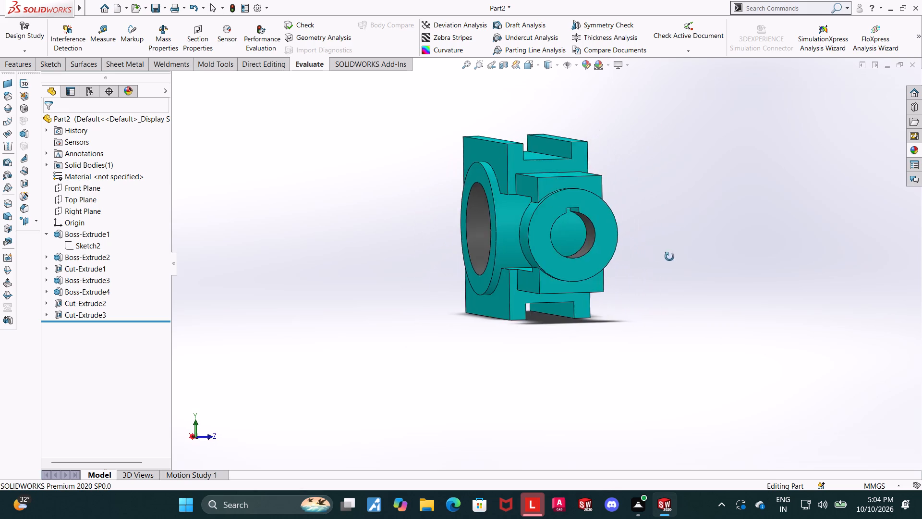
middle_drag(669, 257, 724, 269)
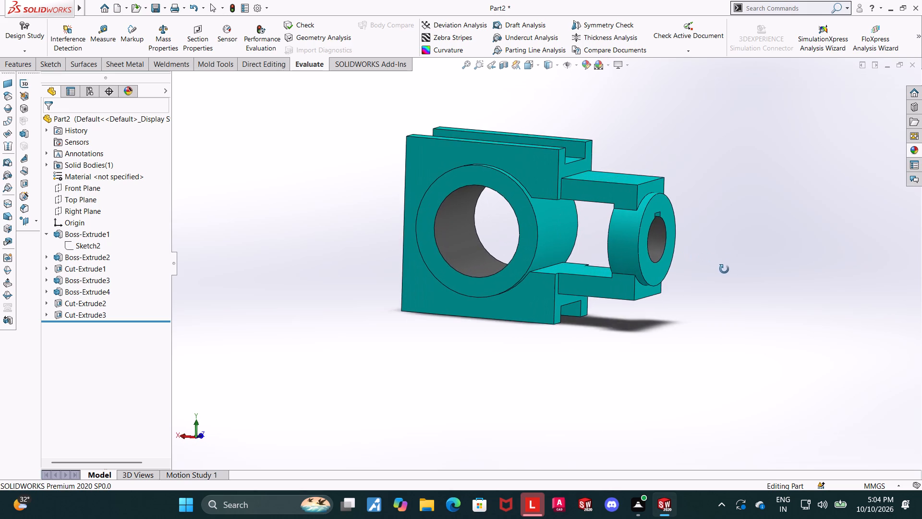
middle_drag(724, 269, 721, 277)
scroll(615, 268, down, 1)
scroll(583, 297, up, 3)
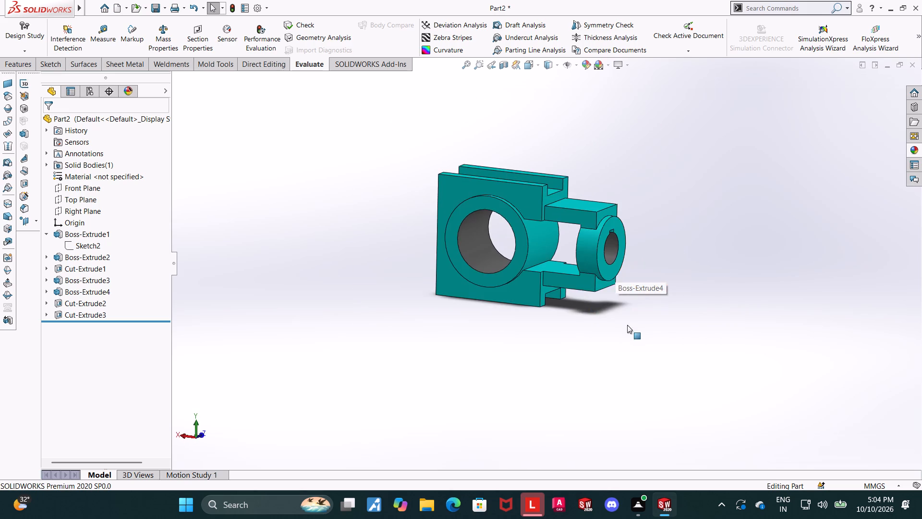
middle_drag(622, 326, 498, 344)
scroll(537, 211, down, 3)
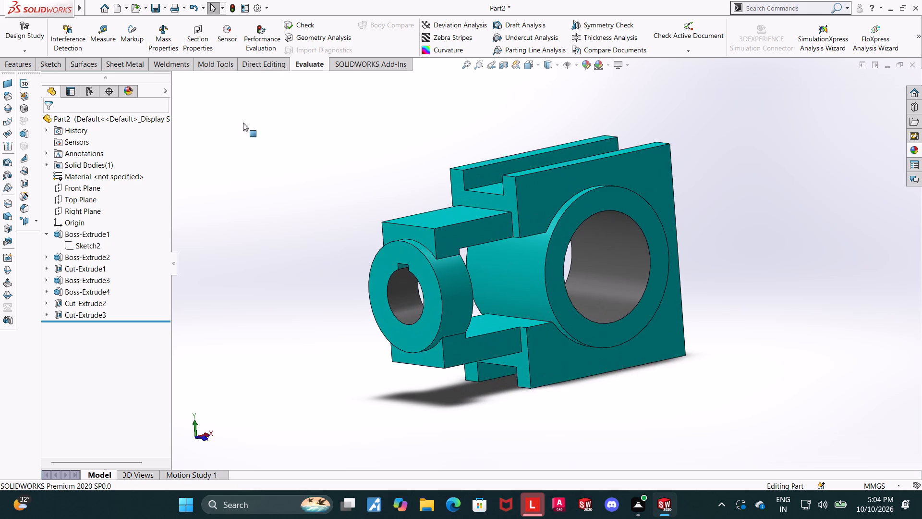
Measure the width of the side-boss bore's keyway between its two side walls.
click(101, 25)
scroll(387, 271, down, 5)
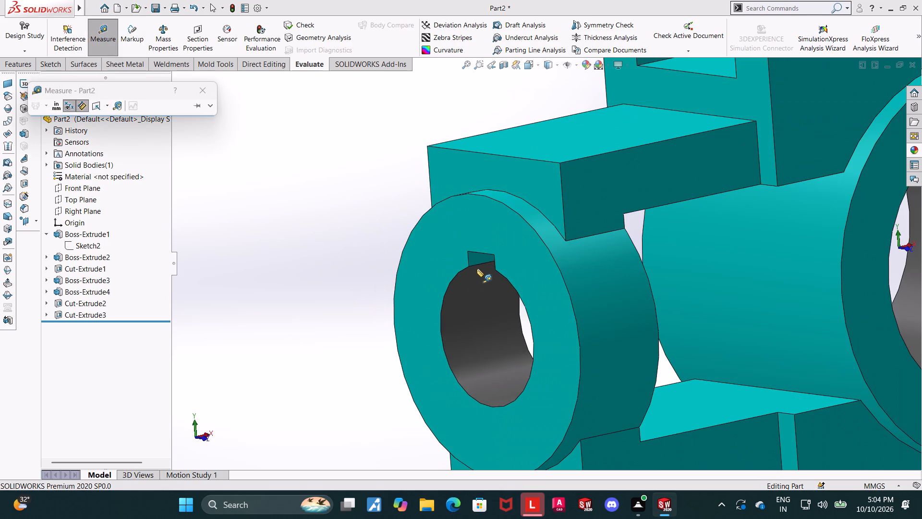
click(473, 258)
middle_drag(388, 277, 481, 289)
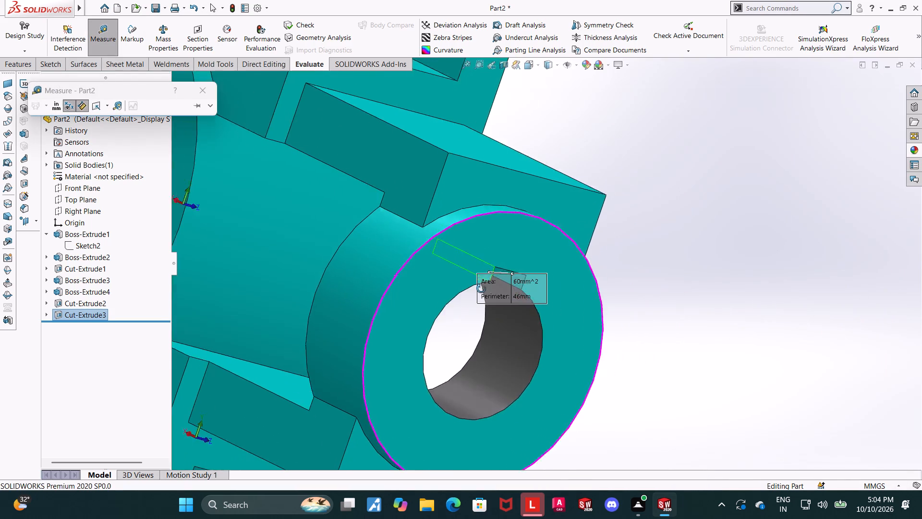
middle_drag(481, 289, 475, 276)
click(523, 291)
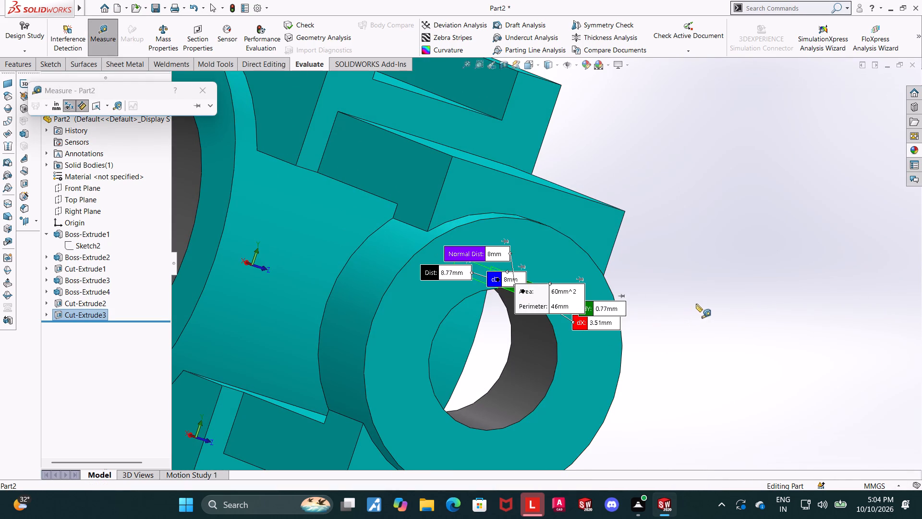
Measure the depth of the side-boss bore's keyway from its long edge at the bore to the keyway's top face.
middle_drag(691, 307, 618, 311)
key(Escape)
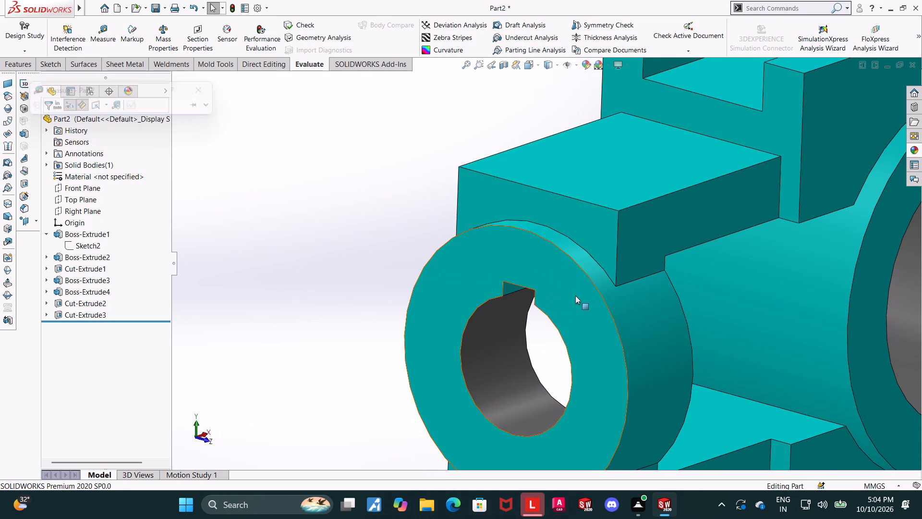
scroll(534, 308, up, 2)
middle_drag(570, 306, 577, 249)
scroll(549, 323, down, 2)
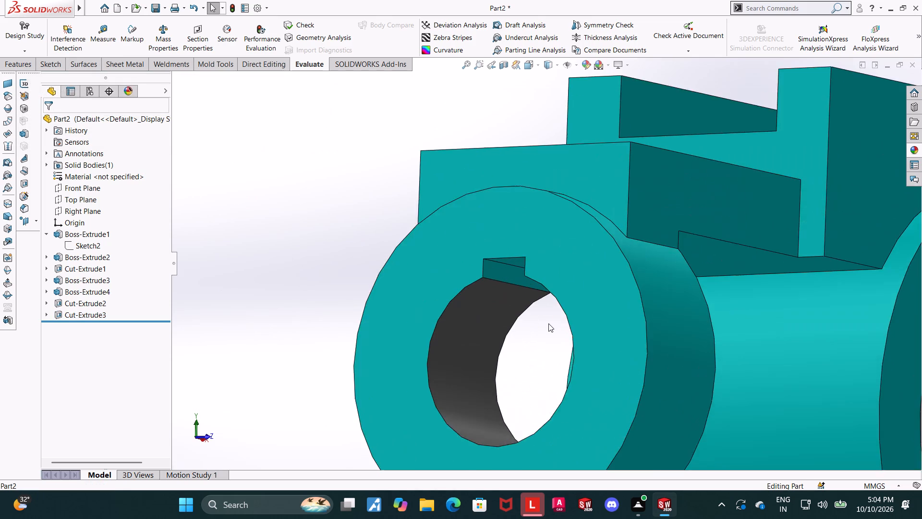
scroll(548, 323, down, 3)
click(109, 35)
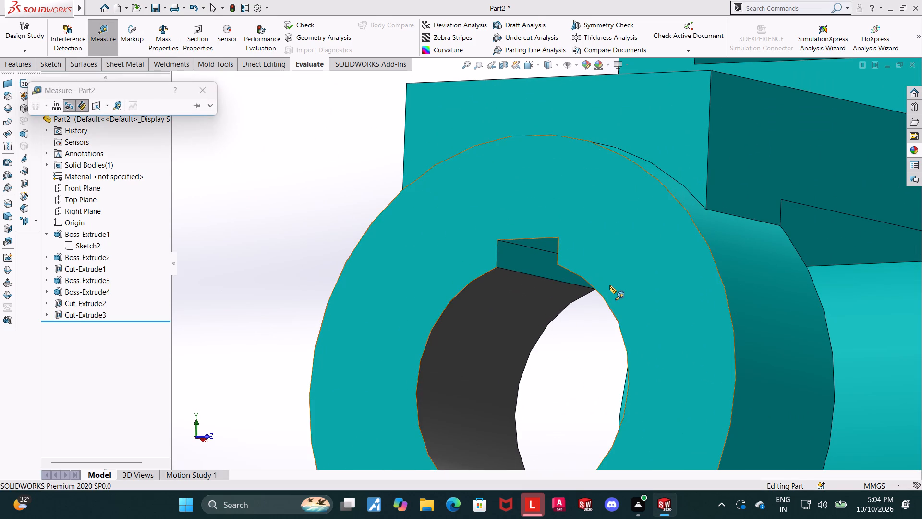
click(534, 276)
middle_drag(535, 268, 542, 228)
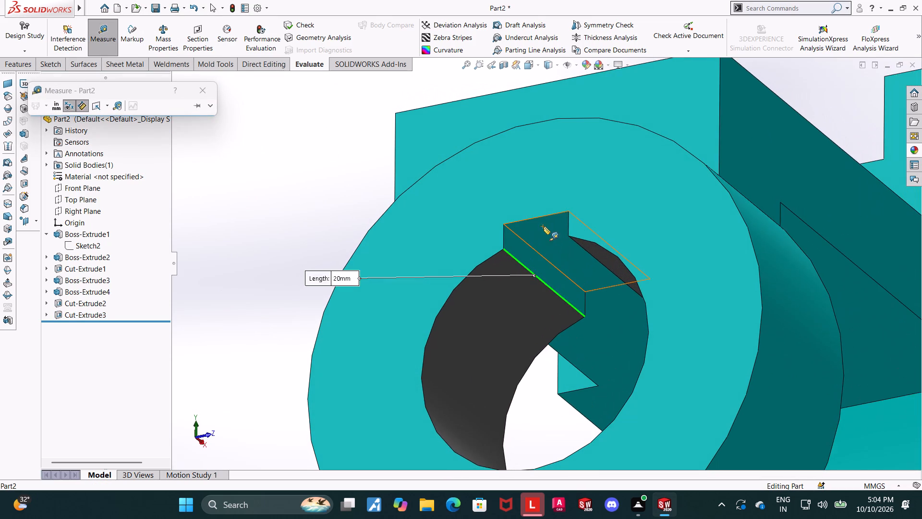
click(549, 250)
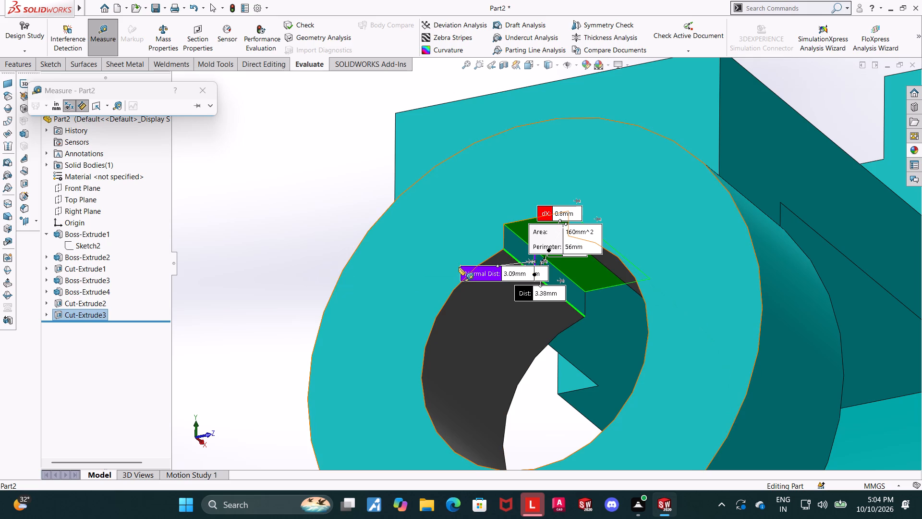
scroll(536, 255, down, 4)
scroll(594, 253, up, 3)
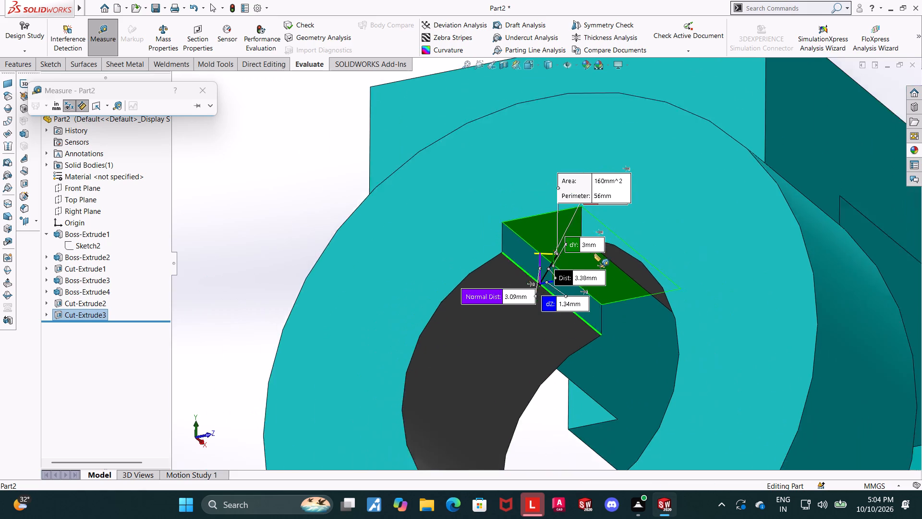
scroll(594, 253, up, 2)
click(320, 270)
scroll(321, 263, up, 1)
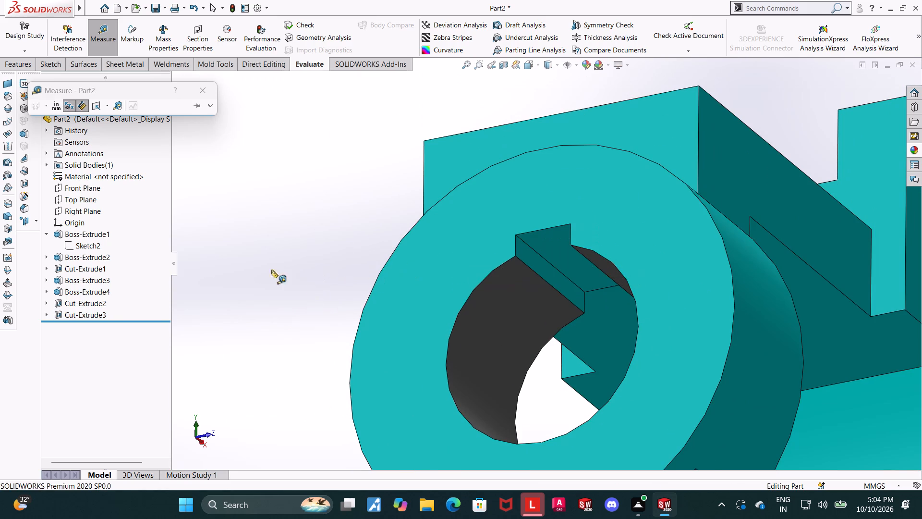
Measure the radius of the keyed side-boss bore on its inner cylindrical face.
click(528, 335)
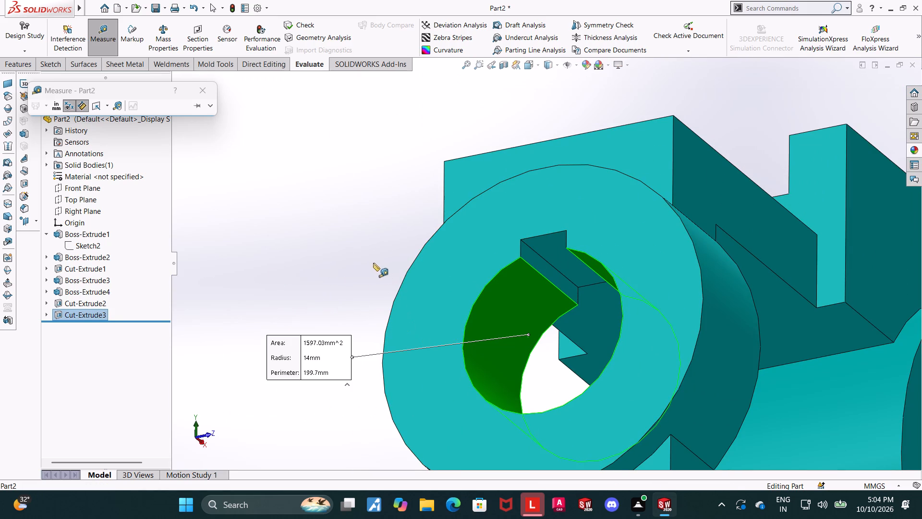
scroll(353, 273, up, 1)
key(Escape)
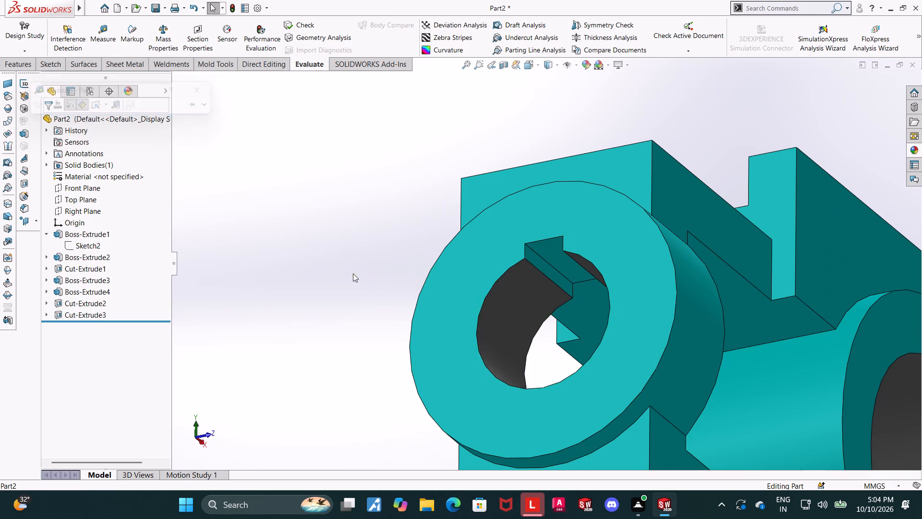
Measure the outer cylindrical face of the keyed side boss.
middle_drag(357, 276, 332, 351)
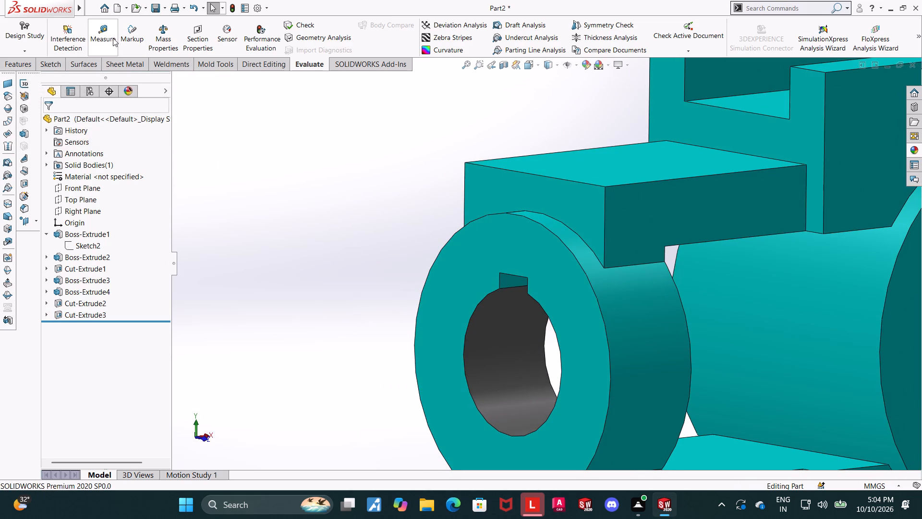
click(113, 38)
click(637, 359)
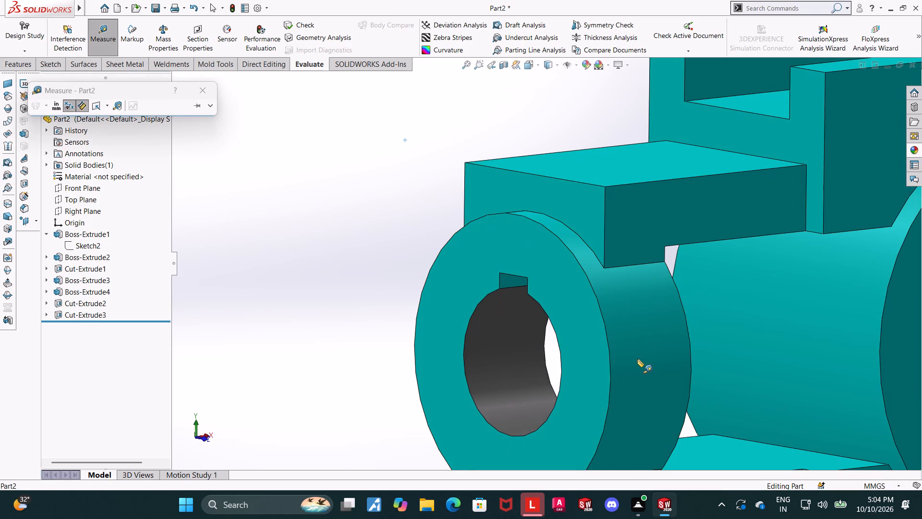
key(Escape)
scroll(406, 299, up, 1)
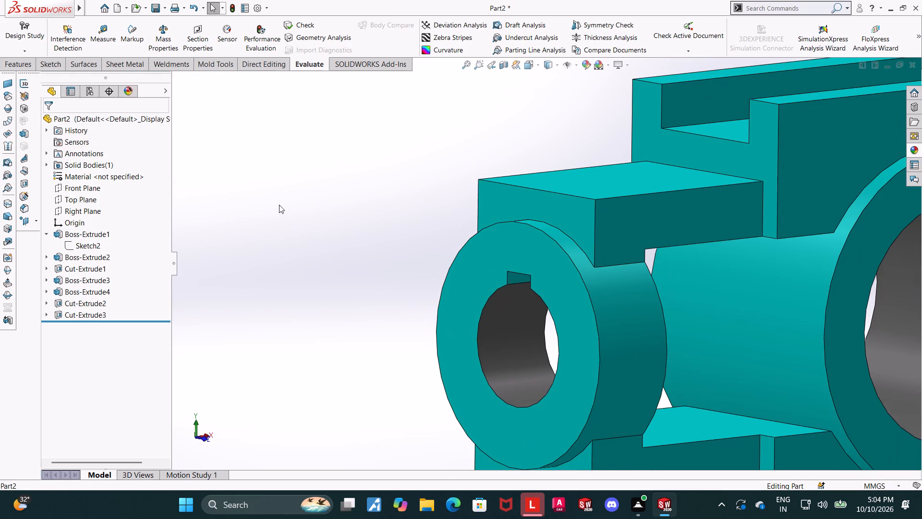
Measure the overall height of the block section beside the keyed boss, from its top face to its bottom face.
click(112, 33)
click(589, 184)
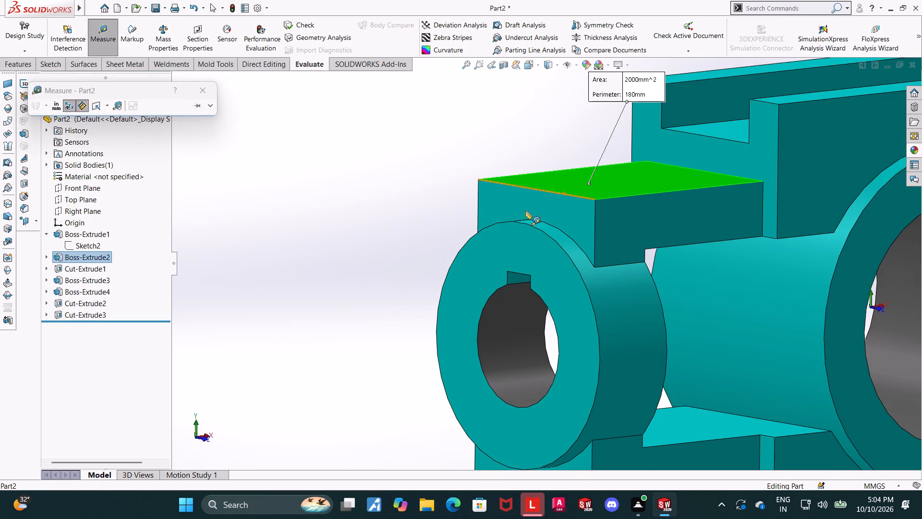
scroll(446, 261, up, 2)
middle_drag(485, 395, 477, 242)
click(521, 298)
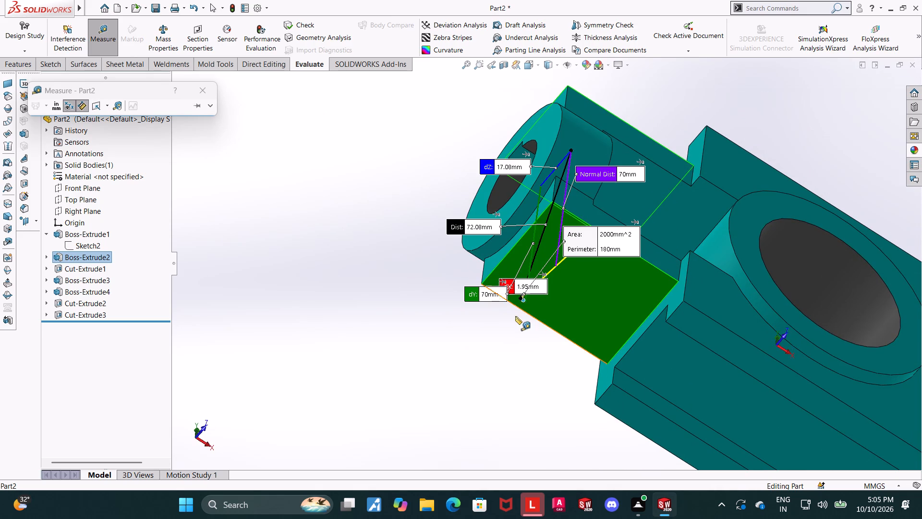
scroll(539, 235, down, 4)
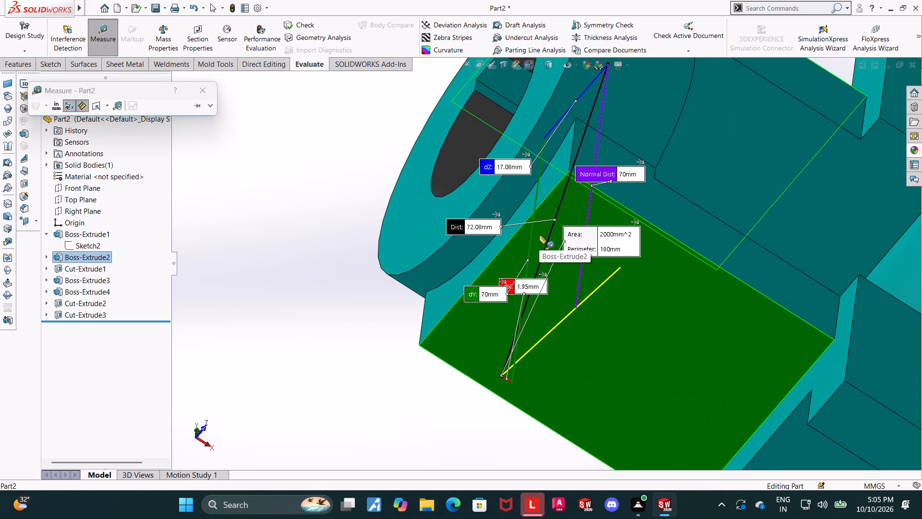
key(Escape)
Show the whole part in isometric view and examine it.
scroll(539, 235, up, 2)
scroll(495, 215, up, 1)
middle_drag(495, 215, 497, 330)
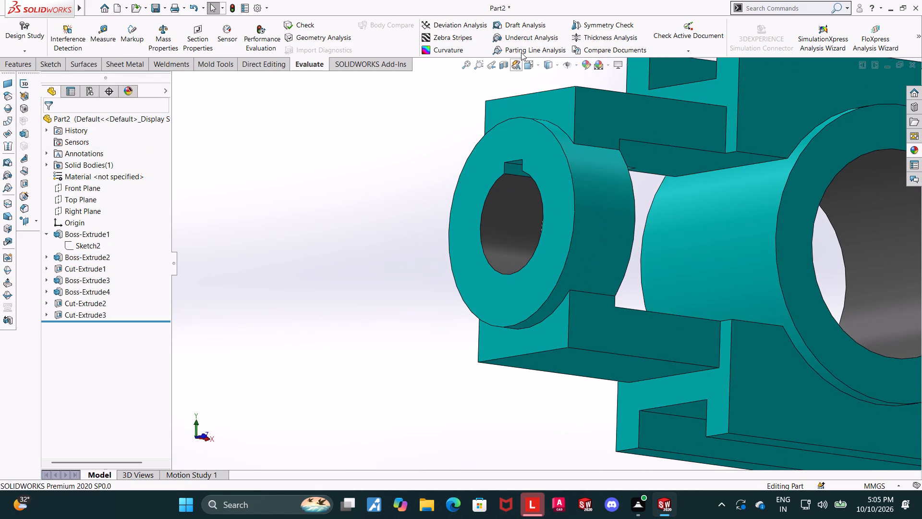
click(530, 69)
click(411, 221)
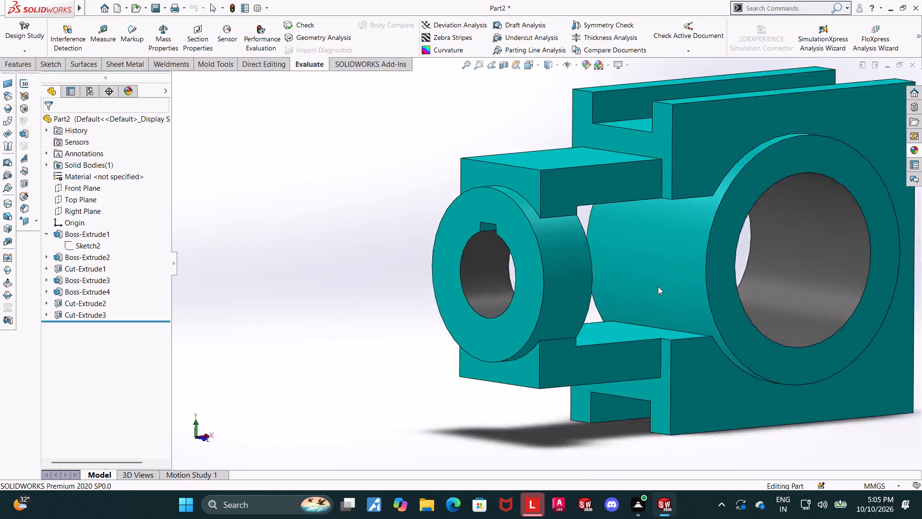
scroll(625, 339, down, 1)
scroll(624, 338, up, 1)
scroll(606, 202, down, 1)
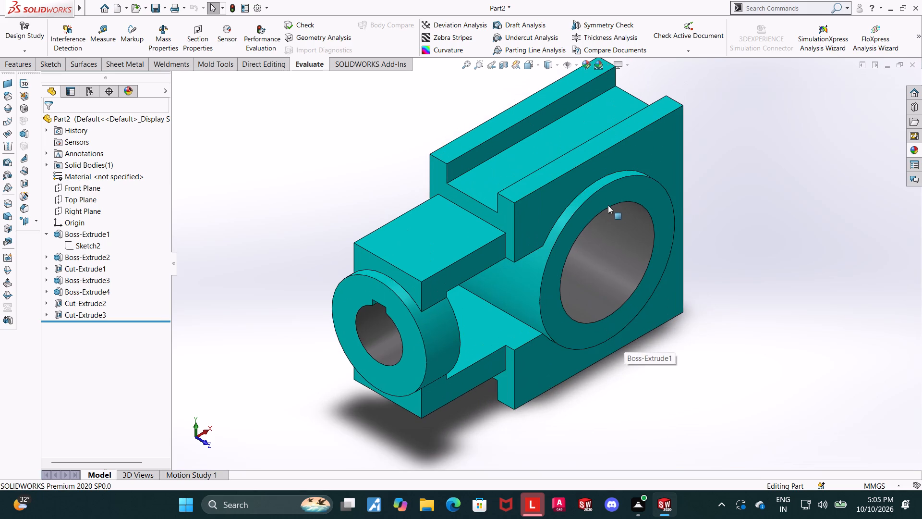
scroll(614, 210, up, 1)
scroll(593, 170, down, 1)
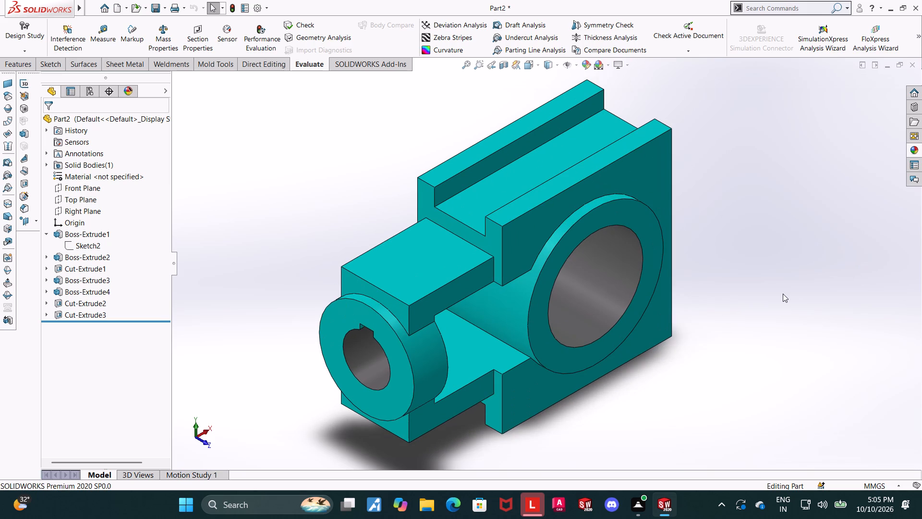
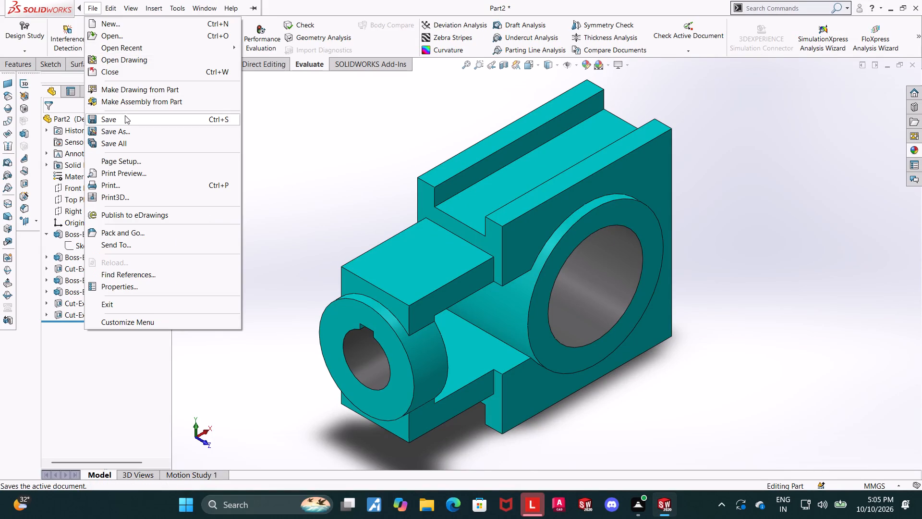
Save the part in the Downloads folder as a SOLIDWORKS Part named "keyed guide bearing block".
click(125, 128)
text(keyed guide bearing block)
key(space)
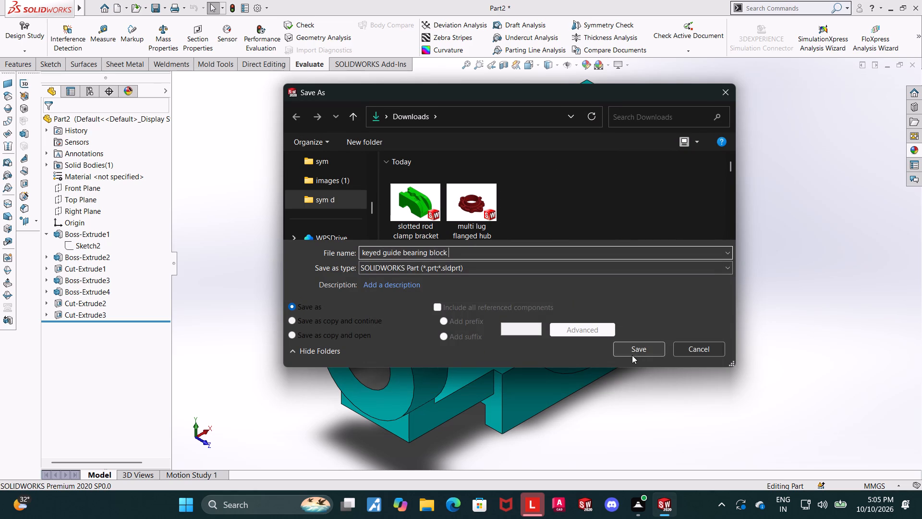
click(638, 351)
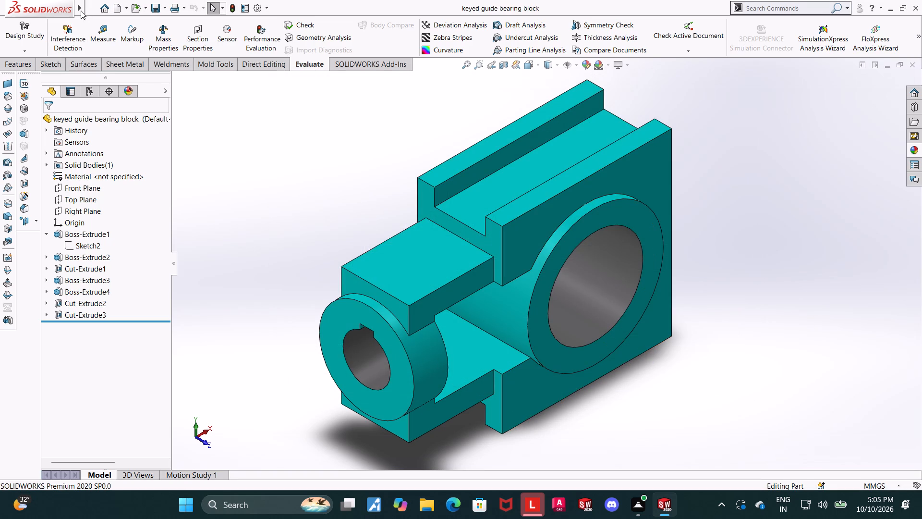
Save a copy of the part in Adobe Portable Document Format (*.pdf) in Downloads, keeping the name "keyed guide bearing block".
click(133, 127)
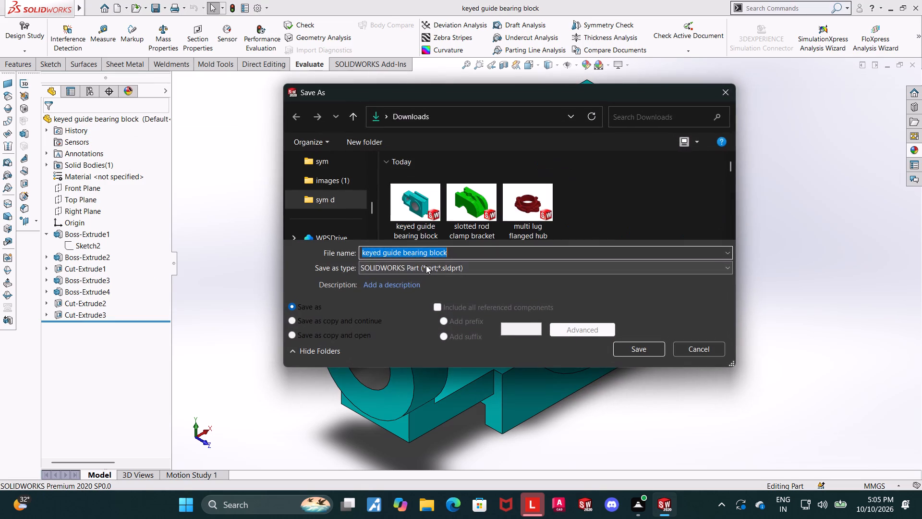
click(426, 265)
click(493, 71)
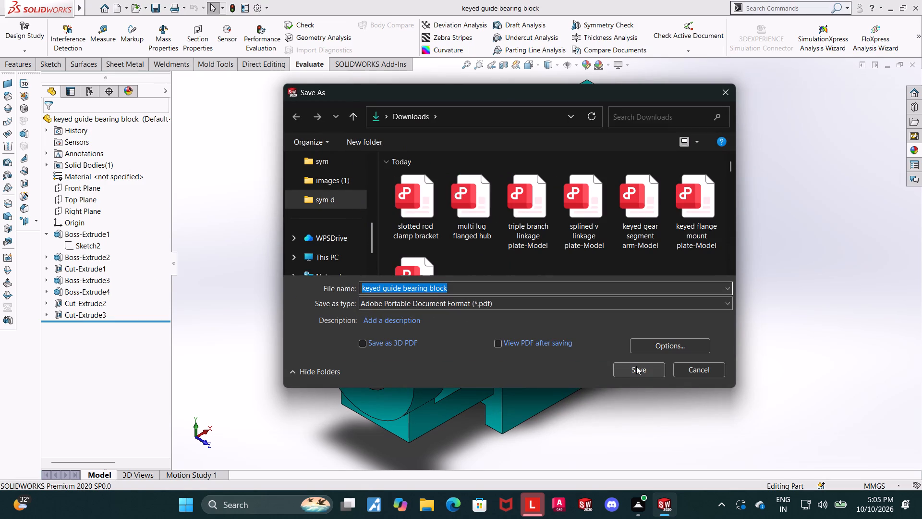
click(636, 366)
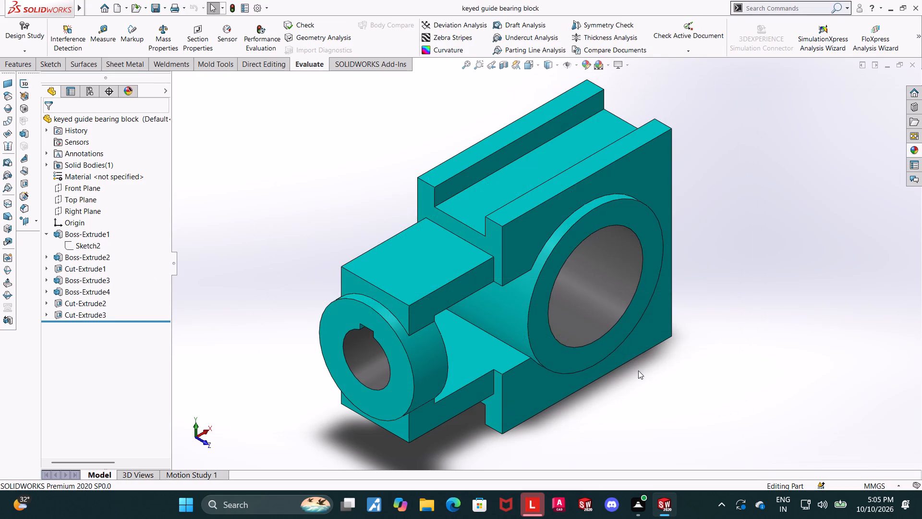